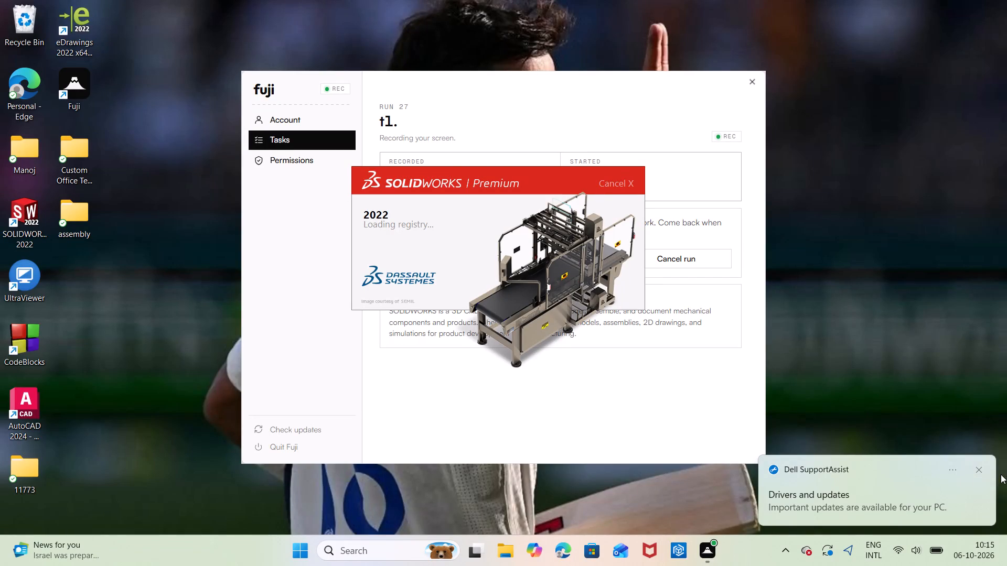
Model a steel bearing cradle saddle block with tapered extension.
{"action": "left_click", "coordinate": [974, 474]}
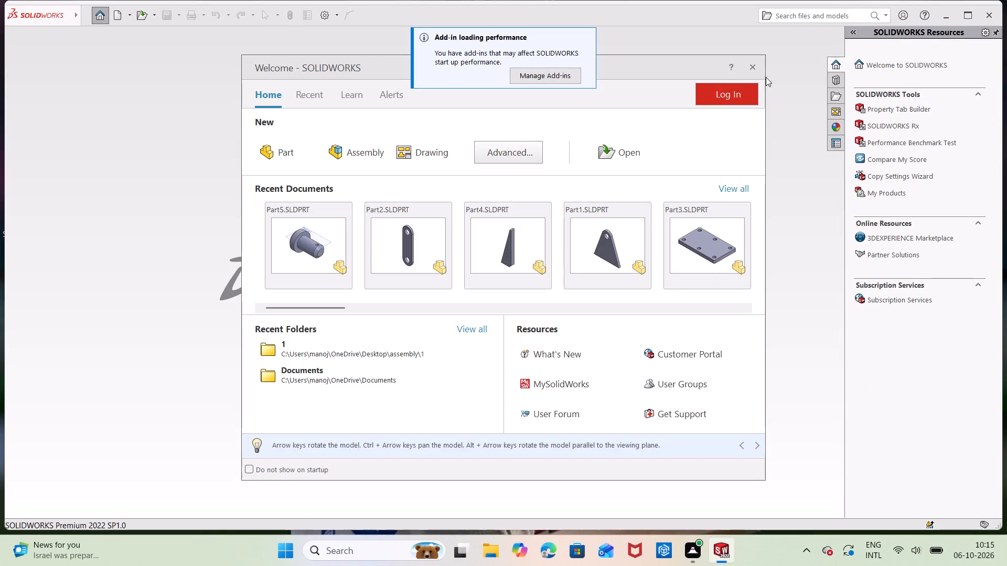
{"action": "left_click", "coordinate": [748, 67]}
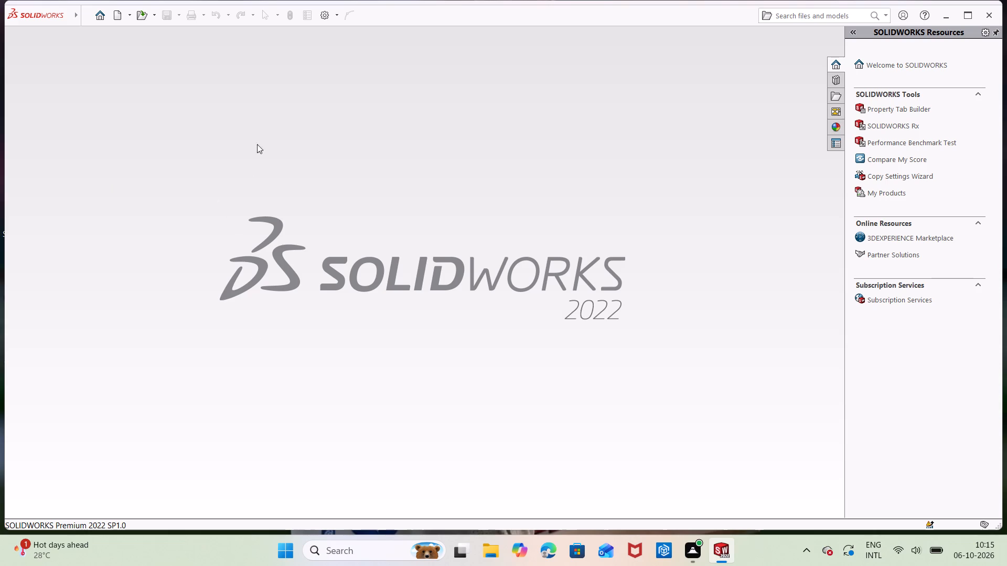
Create a new assembly document.
{"action": "left_click", "coordinate": [98, 15]}
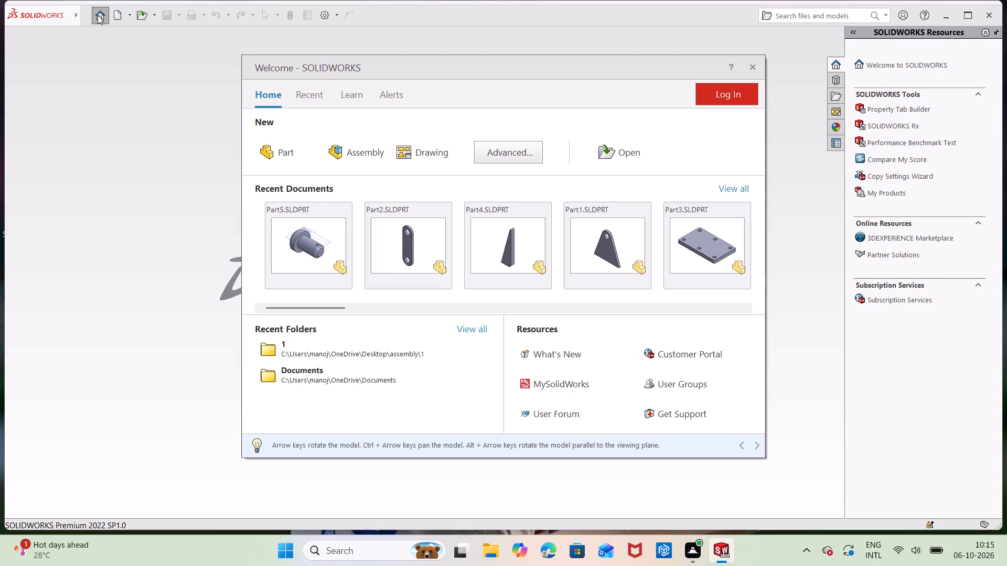
{"action": "left_click", "coordinate": [338, 158]}
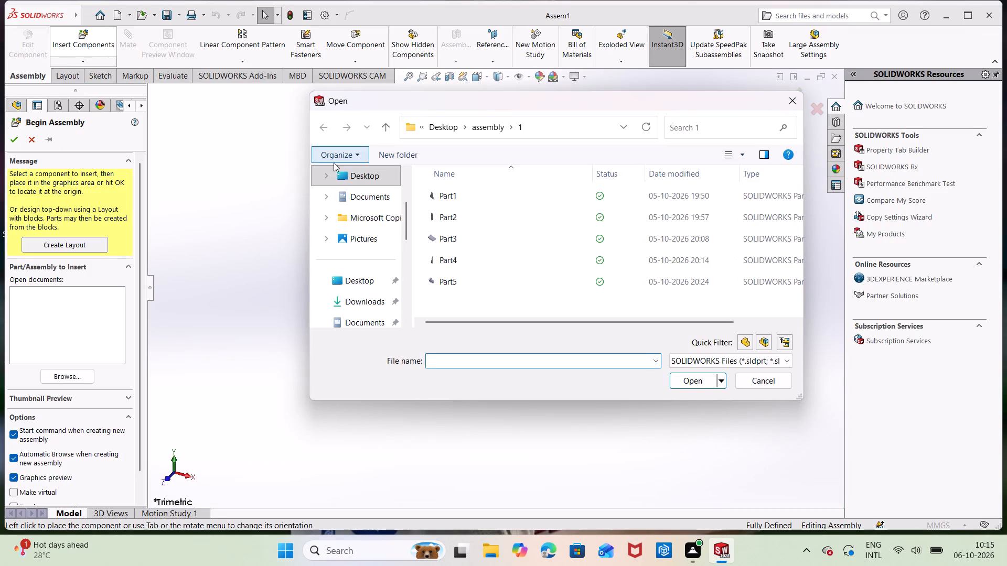
Insert Part3, the six-hole base plate, from the assembly folder 1 and place it as the first component.
{"action": "left_click", "coordinate": [448, 234]}
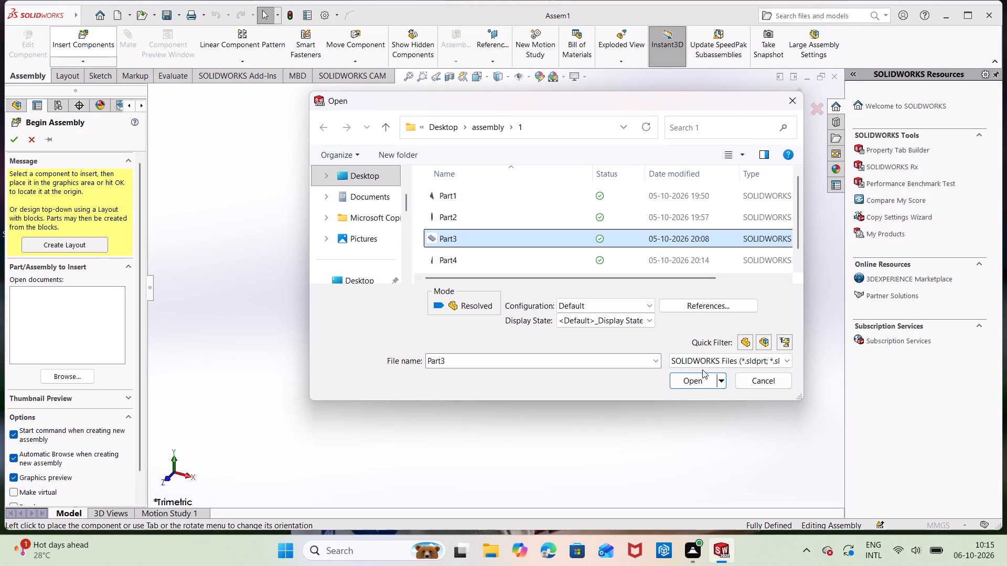
{"action": "left_click", "coordinate": [697, 384]}
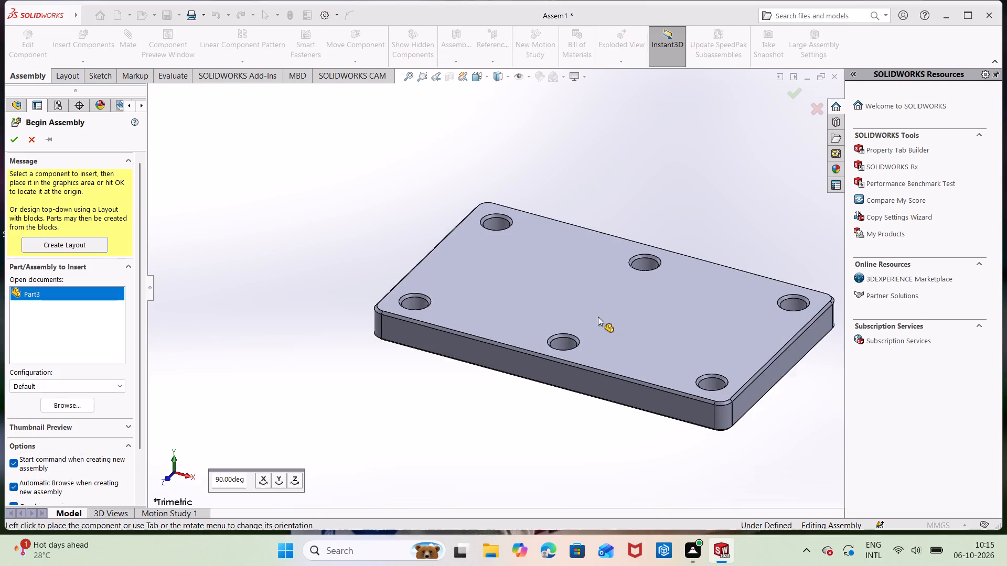
{"action": "scroll", "coordinate": [488, 349], "scroll_direction": "up", "scroll_amount": 1}
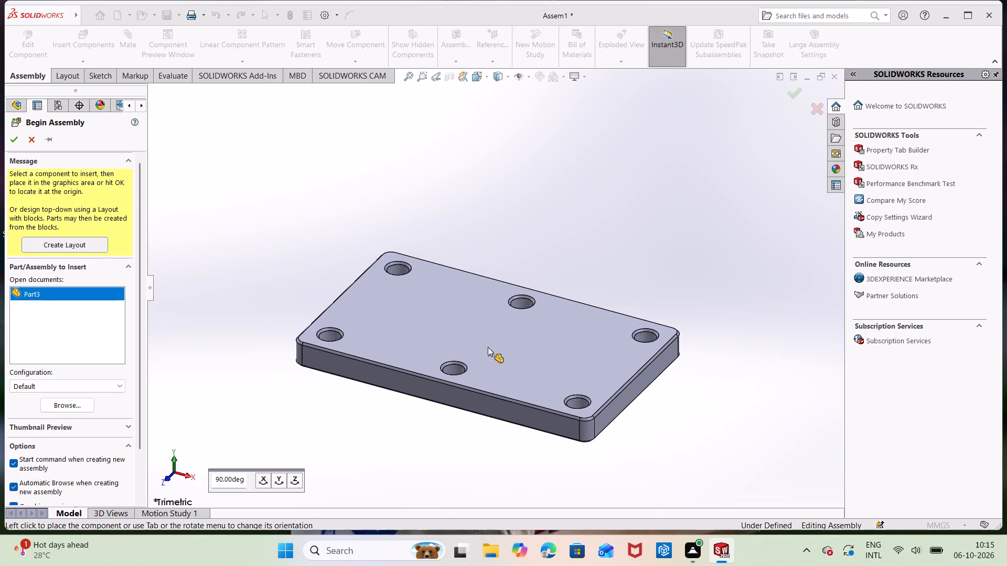
{"action": "scroll", "coordinate": [488, 347], "scroll_direction": "up", "scroll_amount": 1}
{"action": "scroll", "coordinate": [488, 347], "scroll_direction": "down", "scroll_amount": 2}
{"action": "scroll", "coordinate": [485, 349], "scroll_direction": "up", "scroll_amount": 2}
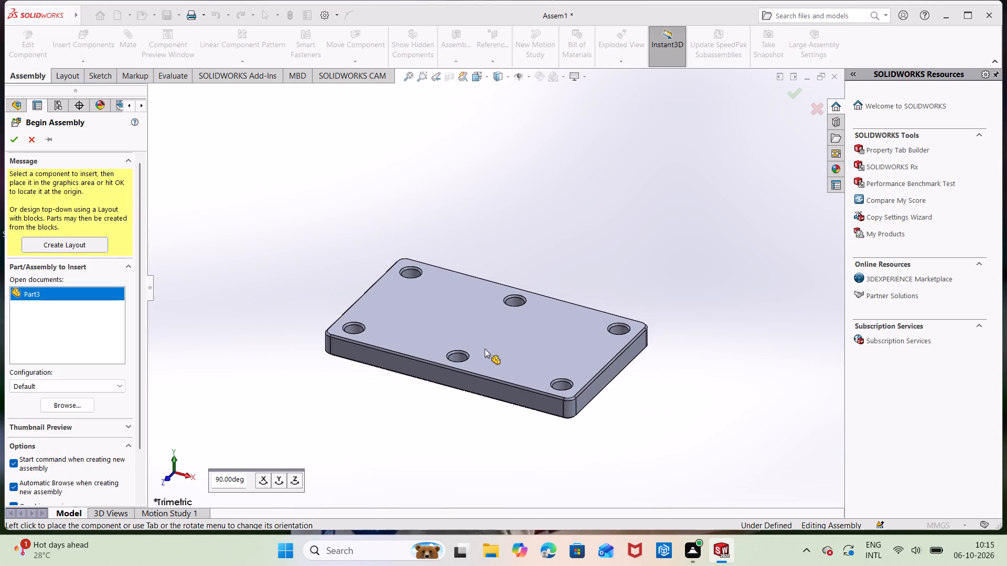
{"action": "left_click", "coordinate": [495, 343]}
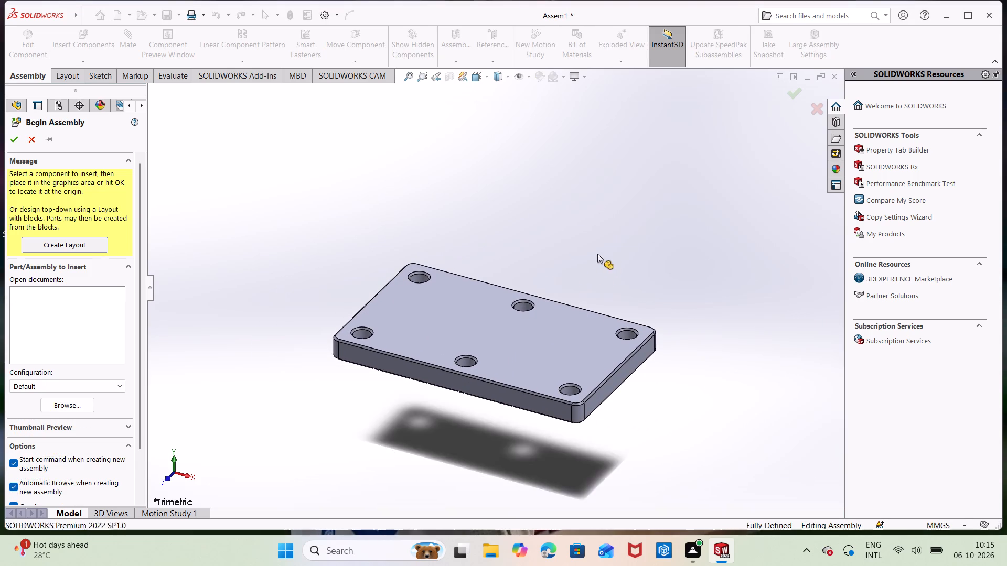
Insert one copy of Part1, the triangular bracket with the top hole, and place it near the base plate.
{"action": "scroll", "coordinate": [446, 231], "scroll_direction": "up", "scroll_amount": 2}
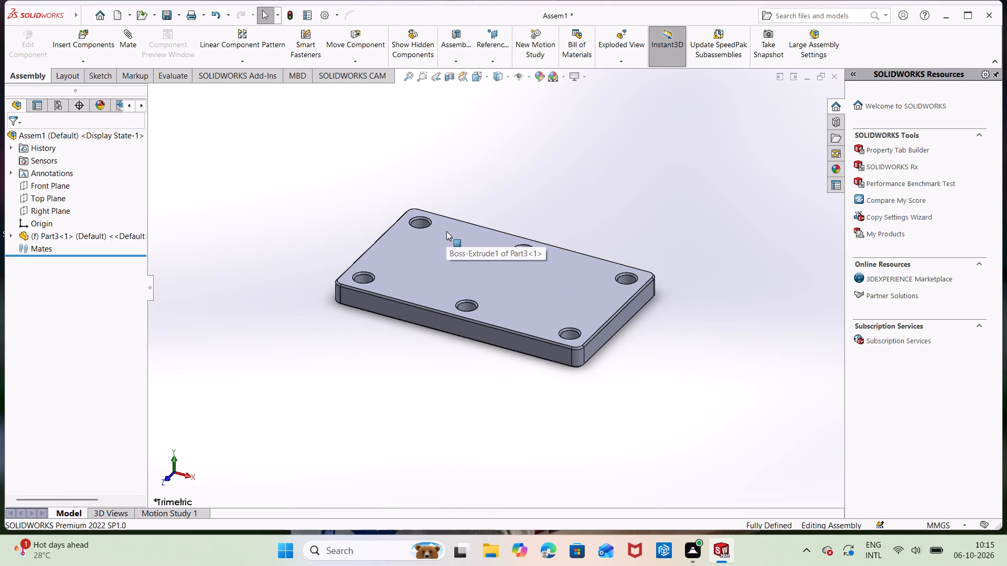
{"action": "left_click", "coordinate": [76, 38]}
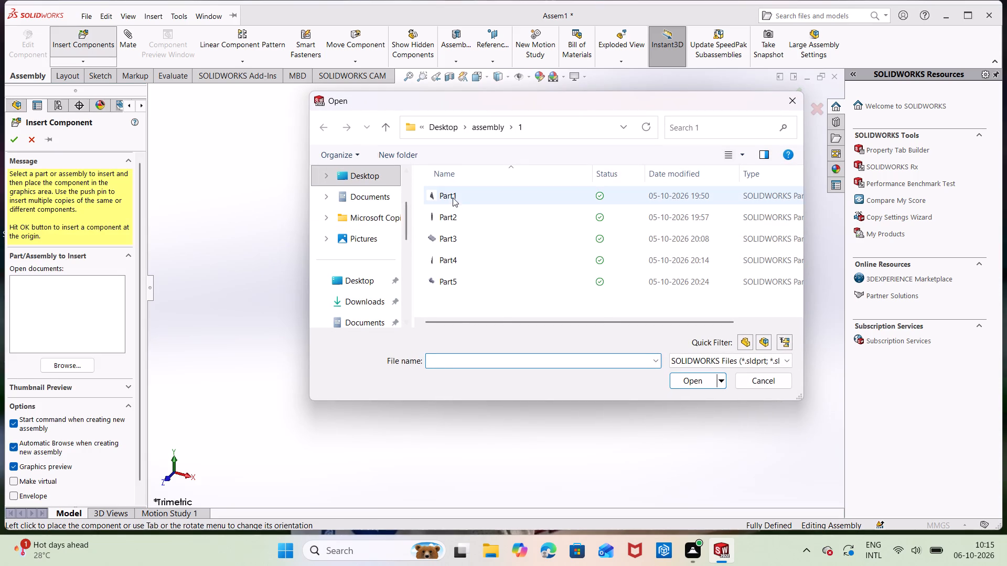
{"action": "left_click", "coordinate": [453, 197]}
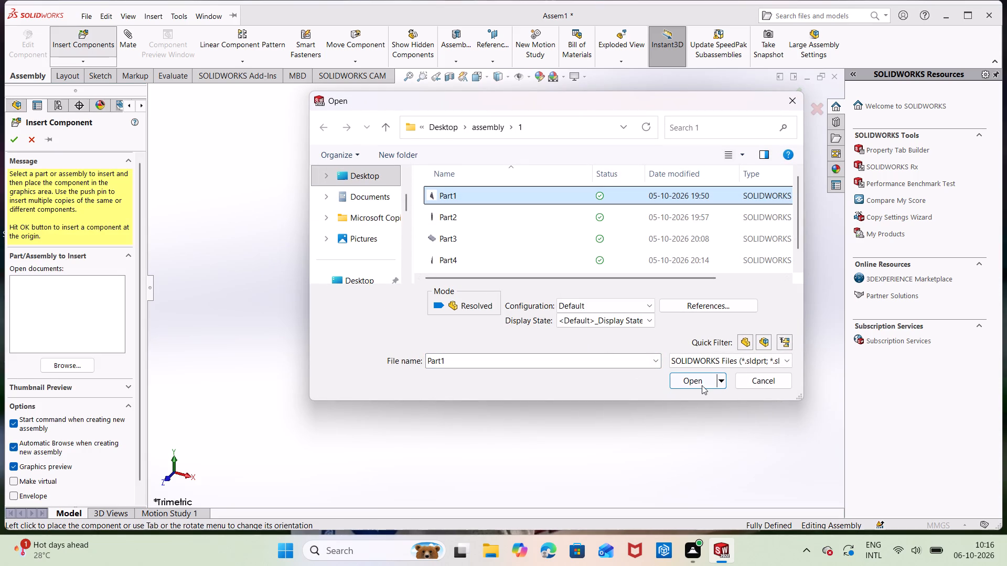
{"action": "left_click", "coordinate": [701, 384]}
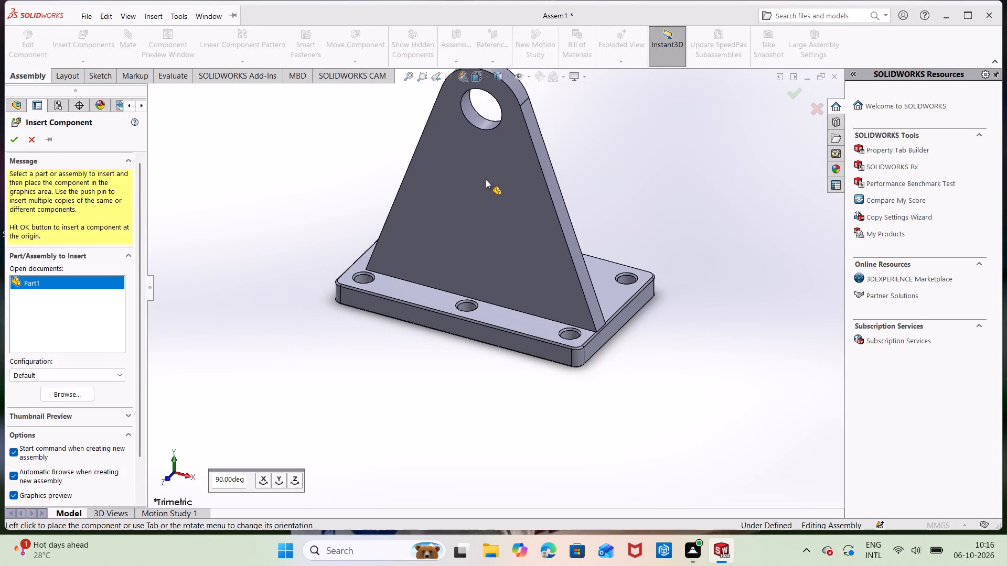
{"action": "scroll", "coordinate": [453, 241], "scroll_direction": "up", "scroll_amount": 1}
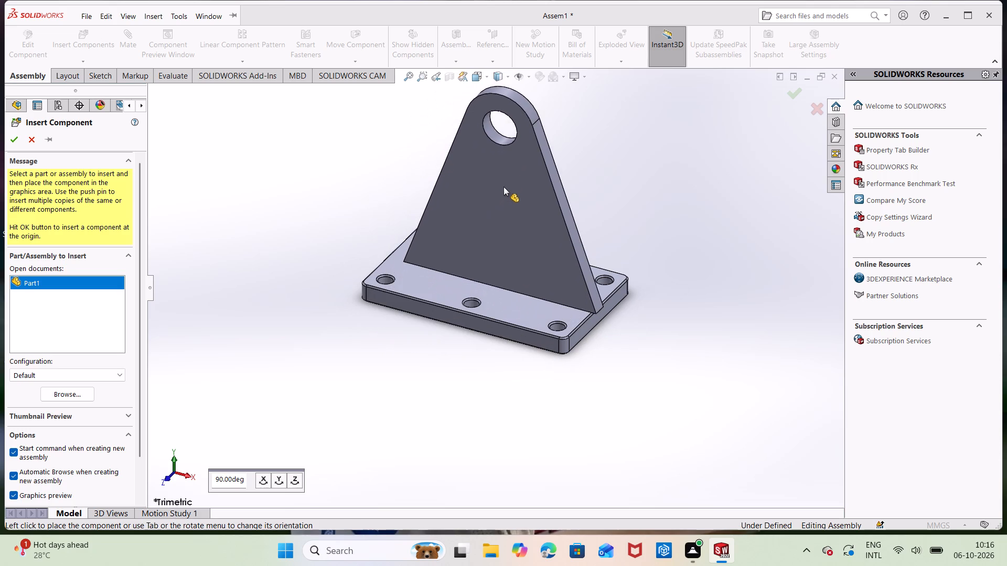
{"action": "scroll", "coordinate": [506, 211], "scroll_direction": "up", "scroll_amount": 2}
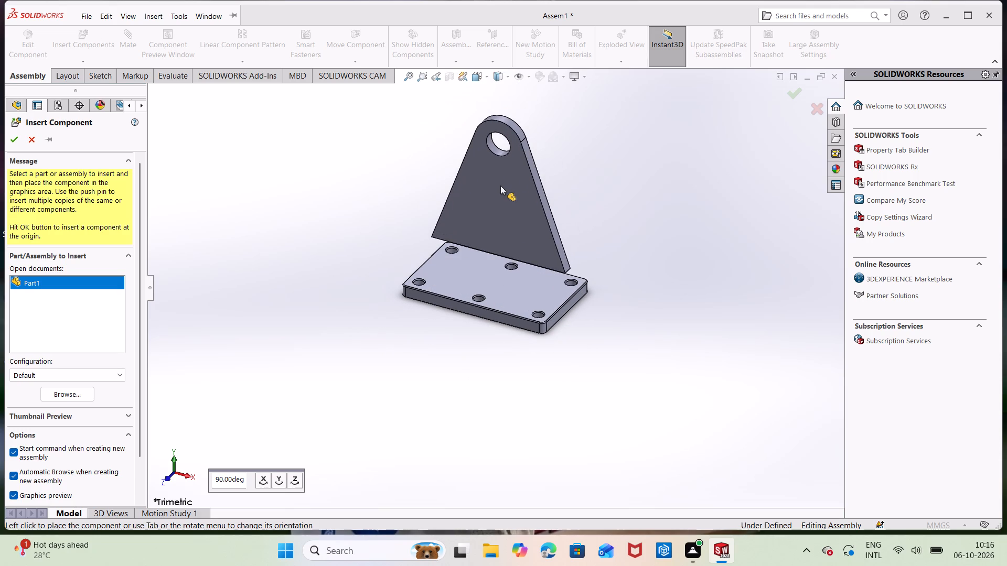
{"action": "left_click", "coordinate": [500, 202]}
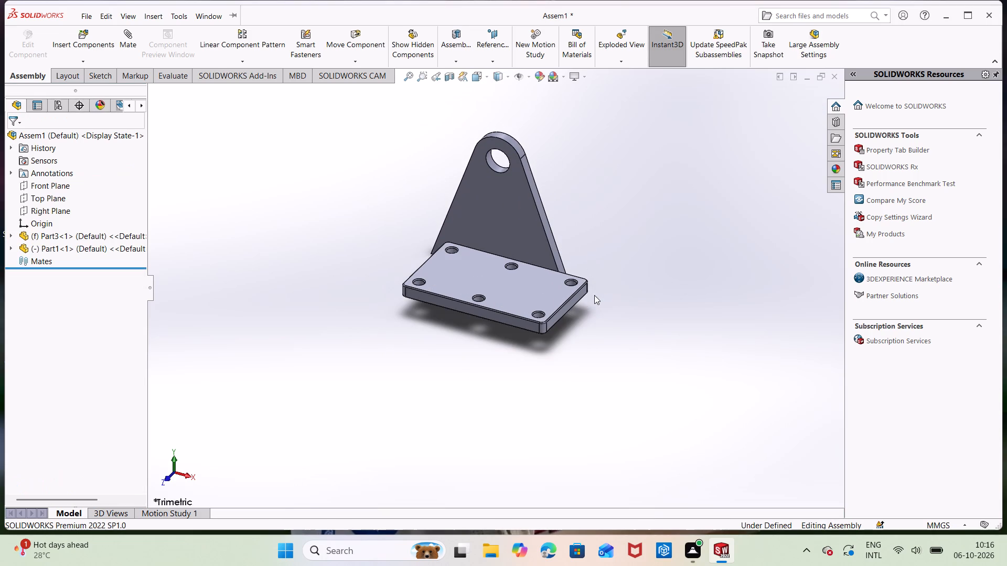
Add a Coincident mate between the top face of the Part3 base plate and the bottom face of the Part1 bracket.
{"action": "middle_click_drag", "start_coordinate": [594, 295], "coordinate": [526, 257]}
{"action": "middle_click_drag", "start_coordinate": [544, 260], "coordinate": [586, 271]}
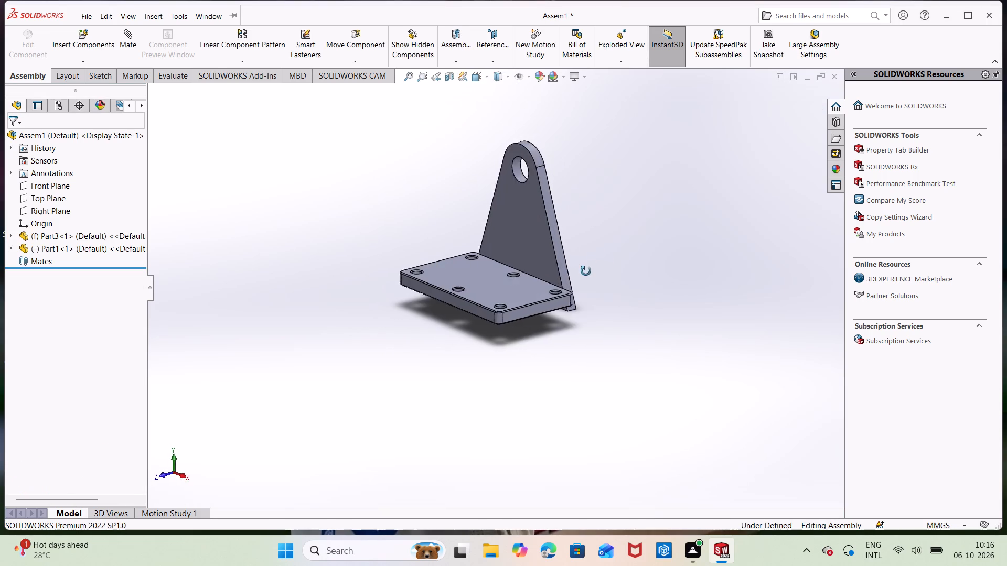
{"action": "middle_click_drag", "start_coordinate": [586, 271], "coordinate": [593, 260]}
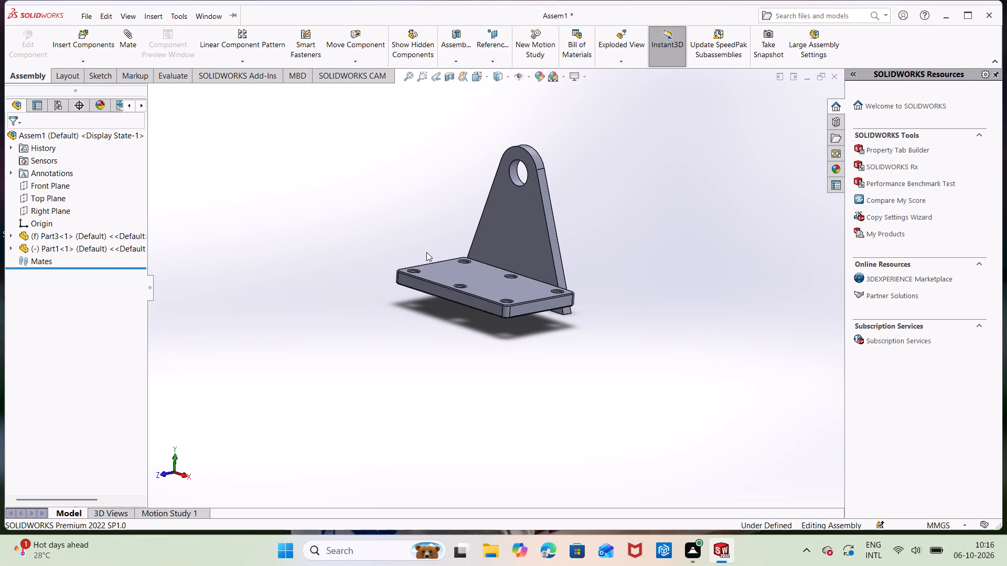
{"action": "left_click", "coordinate": [45, 263]}
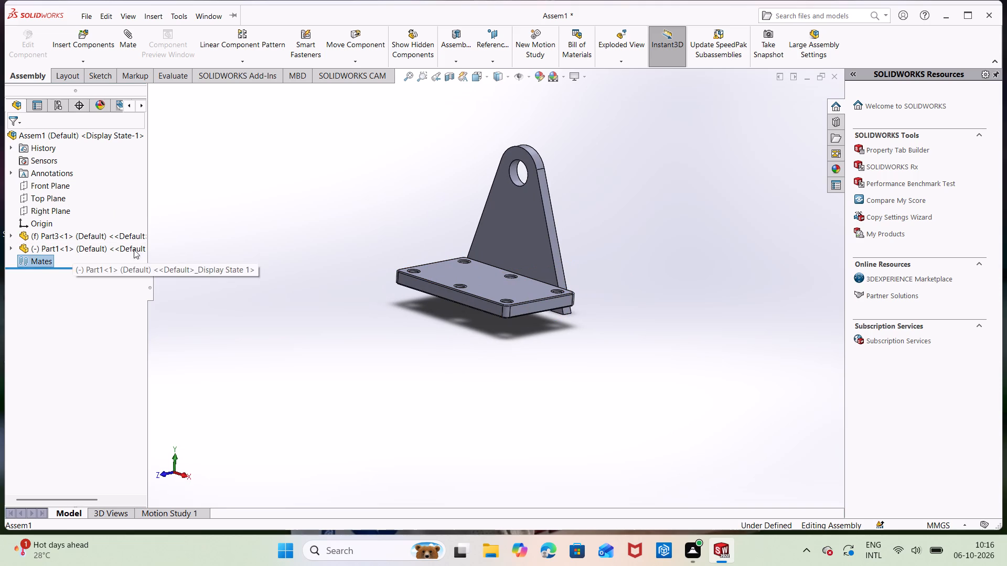
{"action": "key", "text": "Escape"}
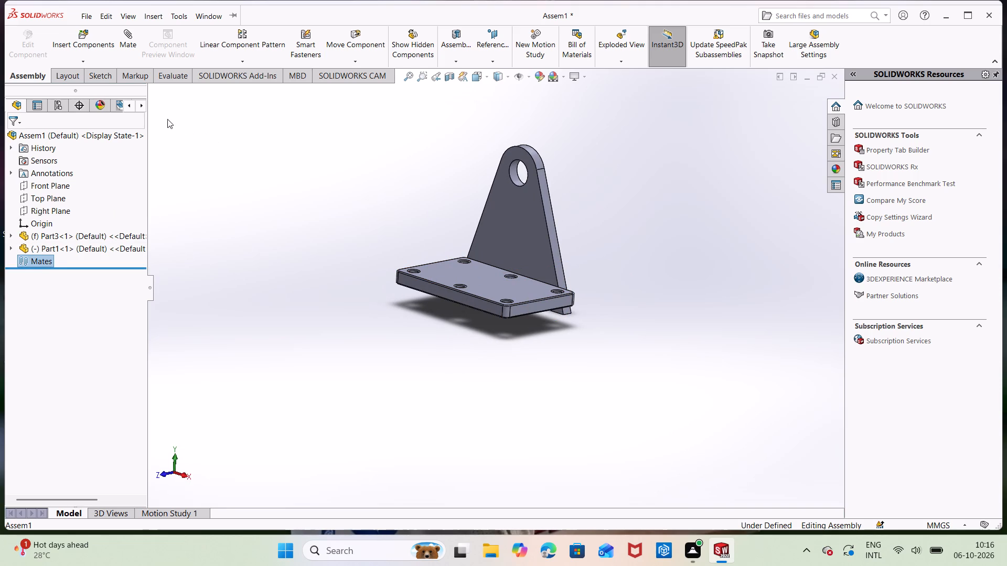
{"action": "left_click", "coordinate": [326, 189]}
{"action": "left_click", "coordinate": [123, 35]}
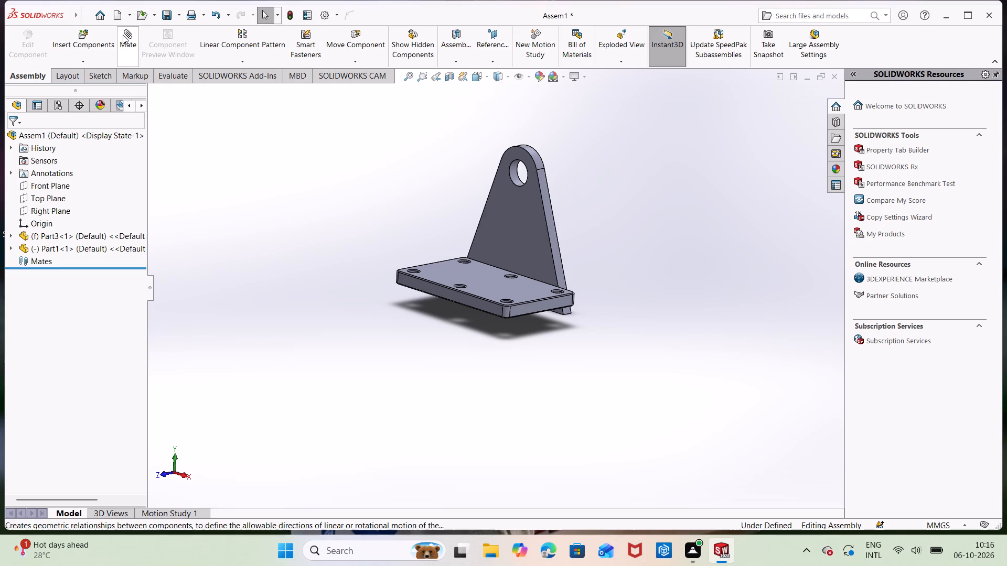
{"action": "left_click", "coordinate": [441, 273]}
{"action": "middle_click_drag", "start_coordinate": [580, 324], "coordinate": [601, 248]}
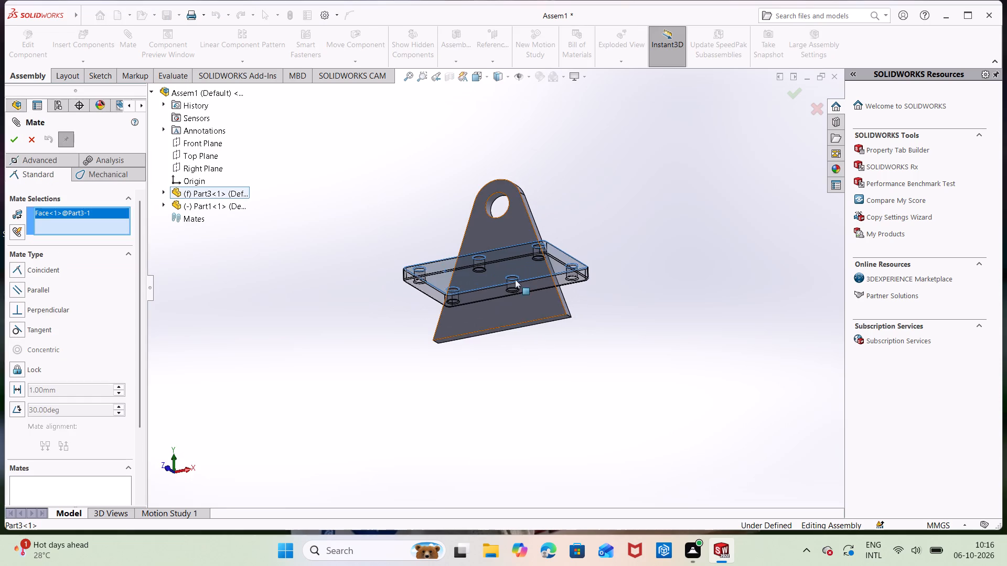
{"action": "middle_click_drag", "start_coordinate": [534, 335], "coordinate": [584, 258]}
{"action": "left_click", "coordinate": [481, 333]}
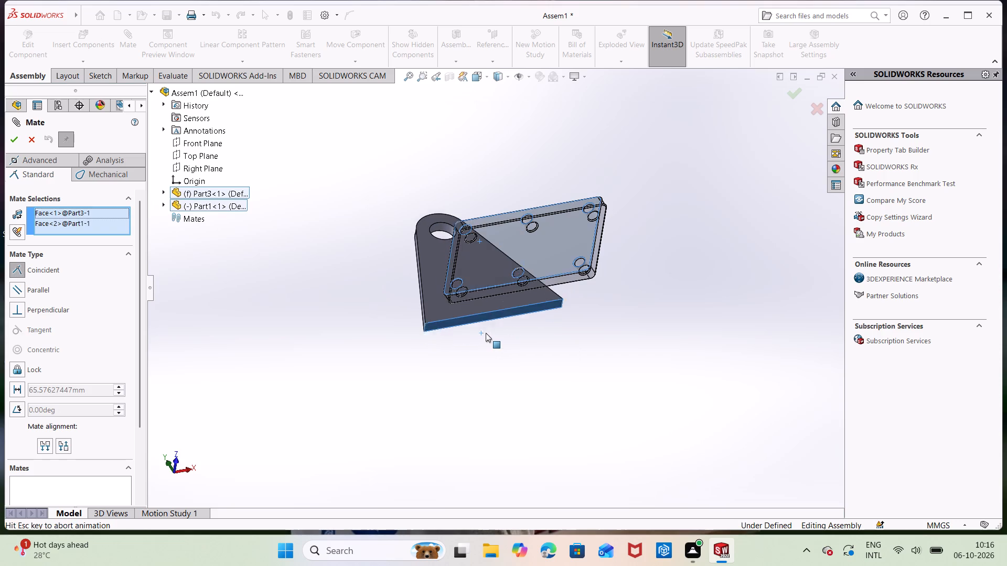
{"action": "middle_click_drag", "start_coordinate": [671, 262], "coordinate": [618, 323]}
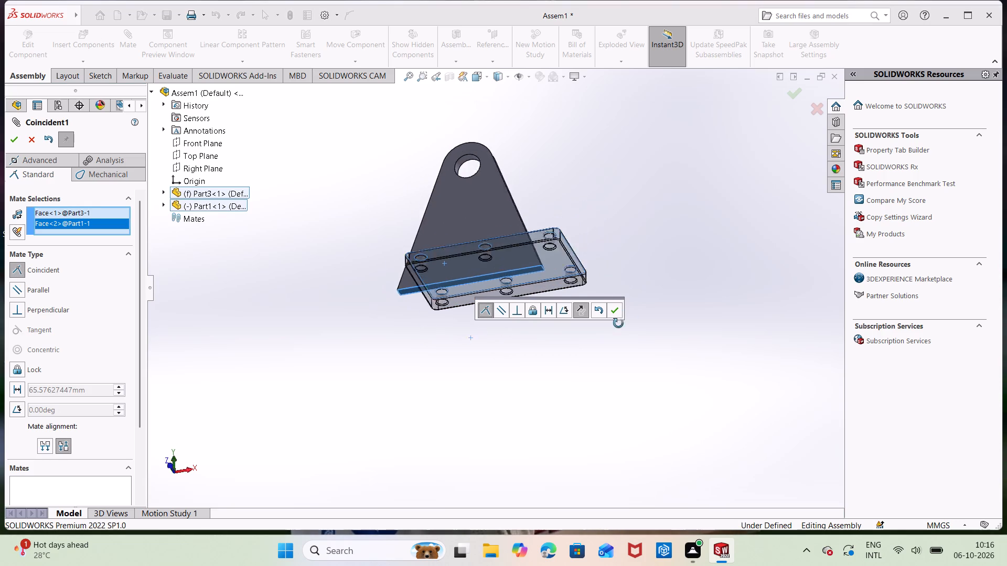
{"action": "middle_click_drag", "start_coordinate": [618, 323], "coordinate": [522, 419]}
{"action": "left_click", "coordinate": [488, 313]}
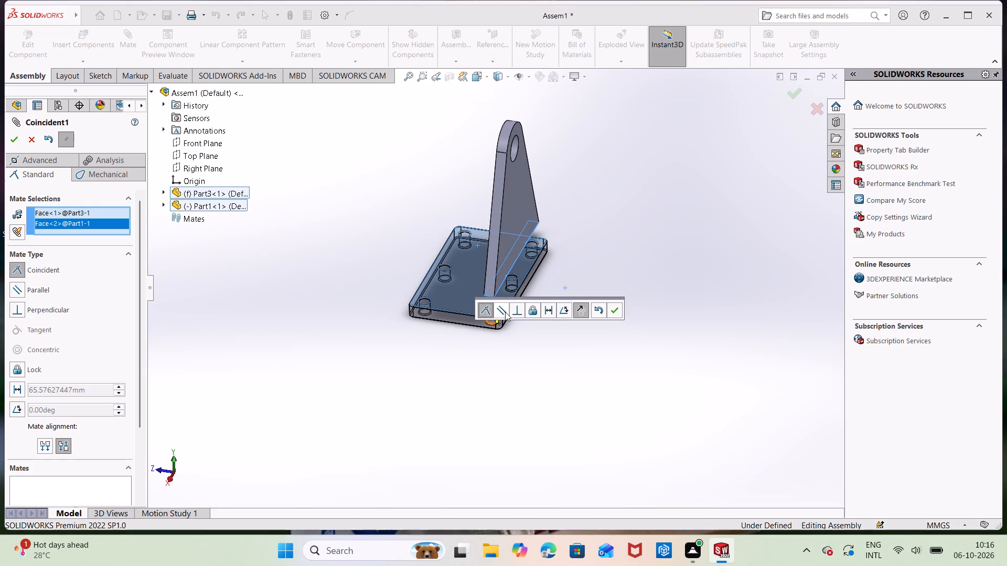
{"action": "middle_click_drag", "start_coordinate": [668, 293], "coordinate": [705, 238]}
{"action": "middle_click_drag", "start_coordinate": [654, 258], "coordinate": [593, 288]}
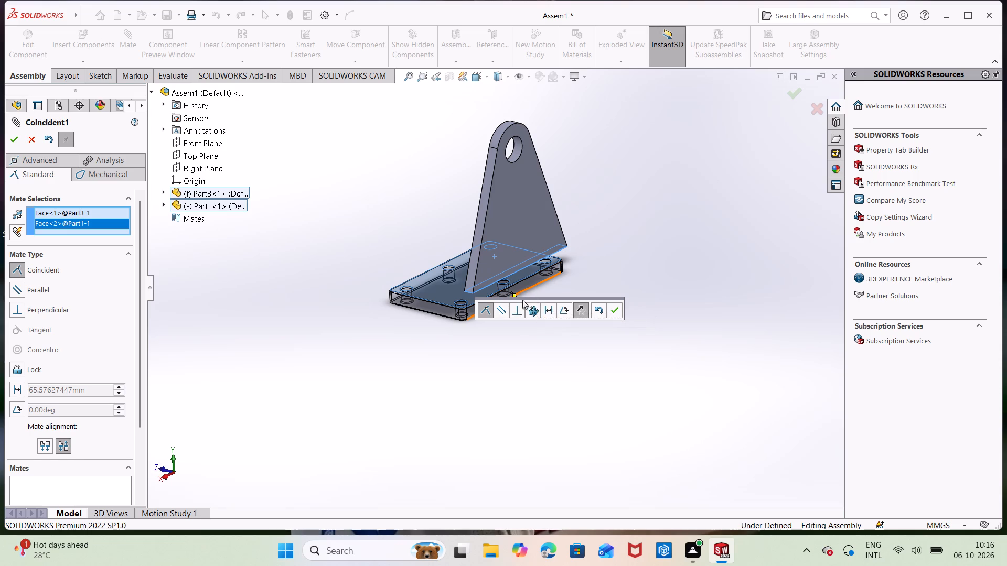
{"action": "left_click", "coordinate": [663, 240]}
{"action": "left_click", "coordinate": [503, 313]}
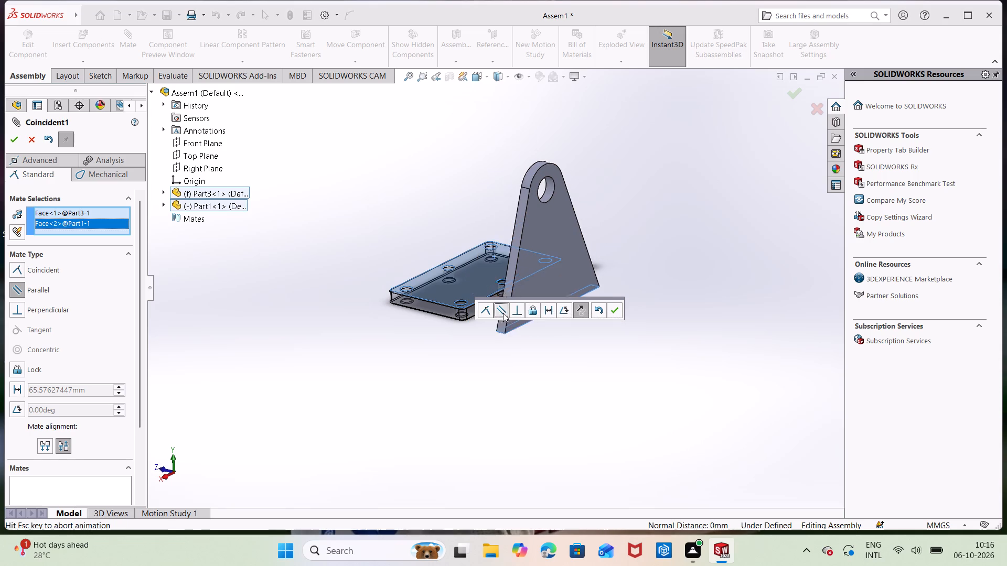
{"action": "left_click", "coordinate": [484, 312]}
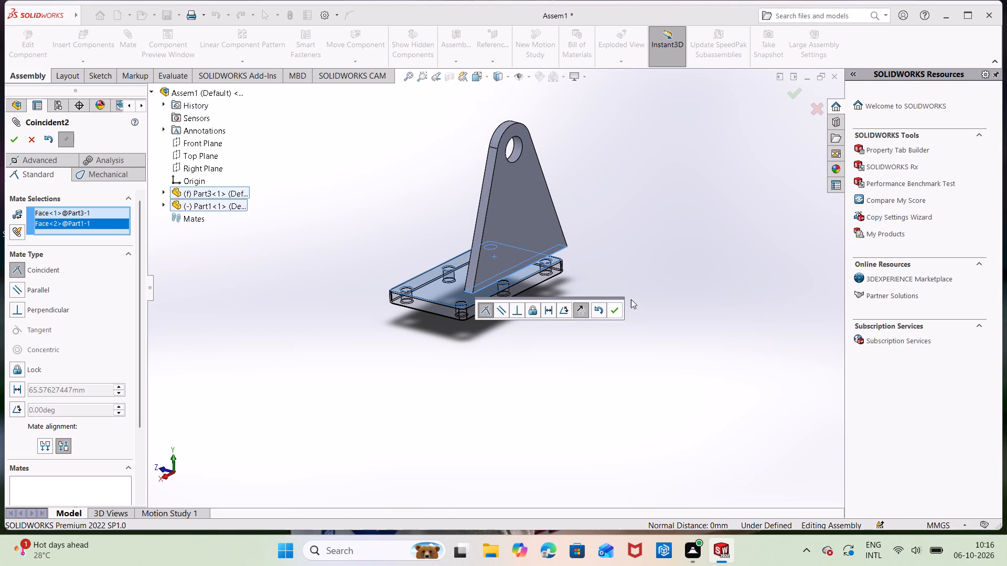
{"action": "left_click", "coordinate": [616, 312]}
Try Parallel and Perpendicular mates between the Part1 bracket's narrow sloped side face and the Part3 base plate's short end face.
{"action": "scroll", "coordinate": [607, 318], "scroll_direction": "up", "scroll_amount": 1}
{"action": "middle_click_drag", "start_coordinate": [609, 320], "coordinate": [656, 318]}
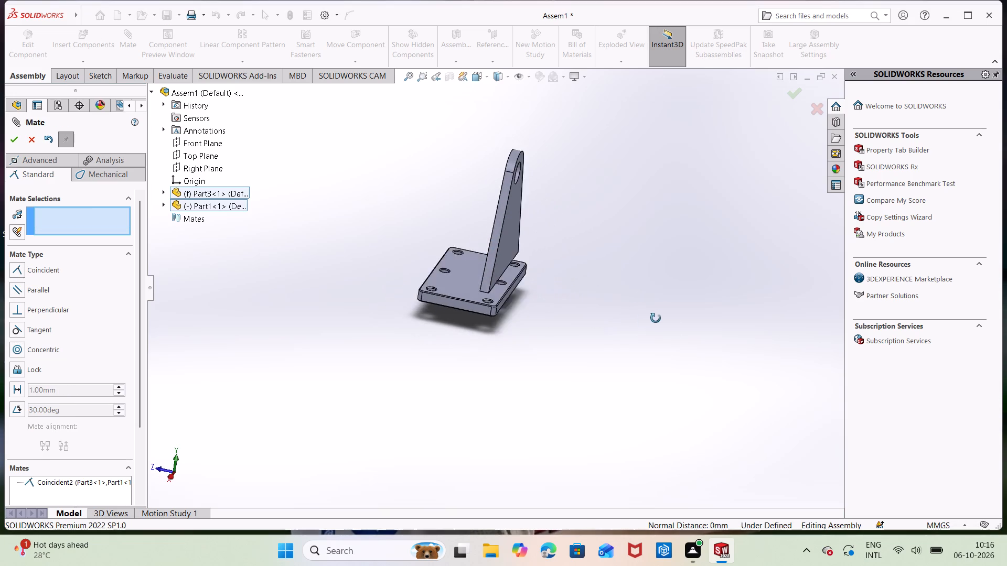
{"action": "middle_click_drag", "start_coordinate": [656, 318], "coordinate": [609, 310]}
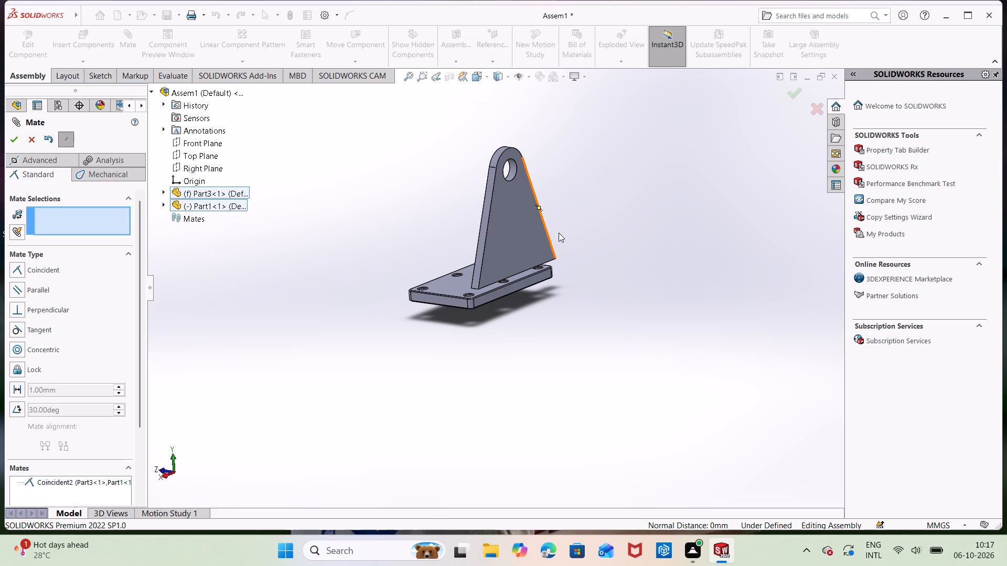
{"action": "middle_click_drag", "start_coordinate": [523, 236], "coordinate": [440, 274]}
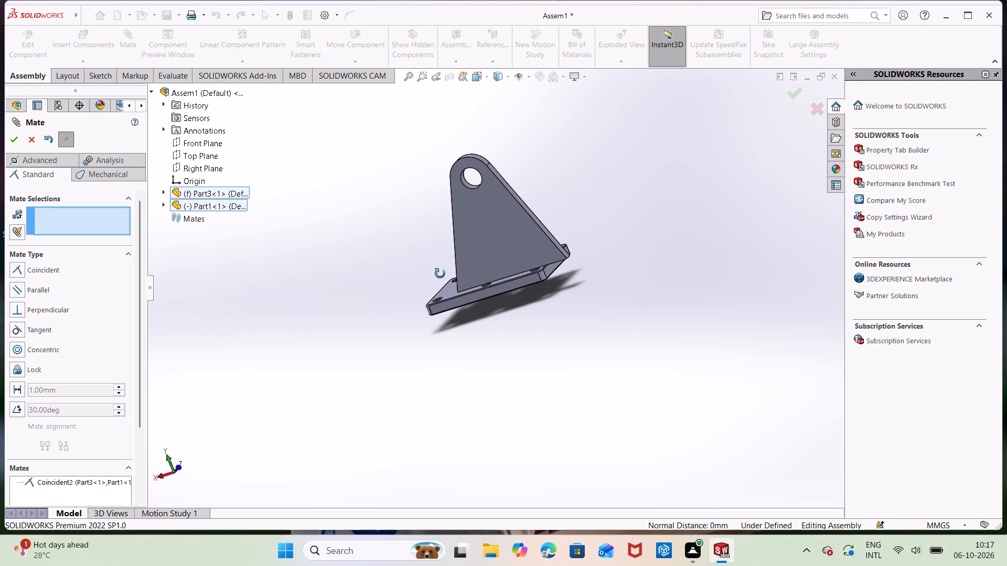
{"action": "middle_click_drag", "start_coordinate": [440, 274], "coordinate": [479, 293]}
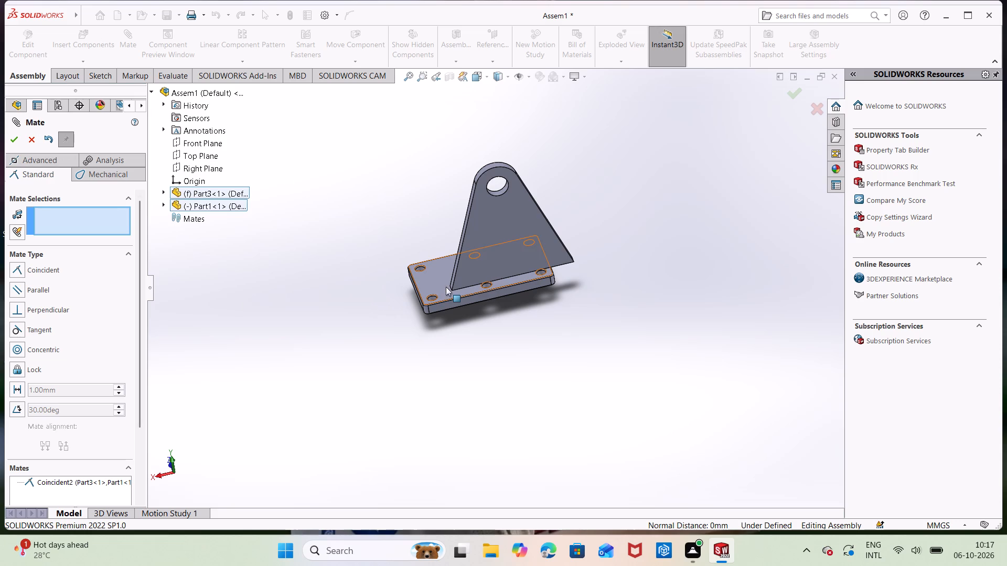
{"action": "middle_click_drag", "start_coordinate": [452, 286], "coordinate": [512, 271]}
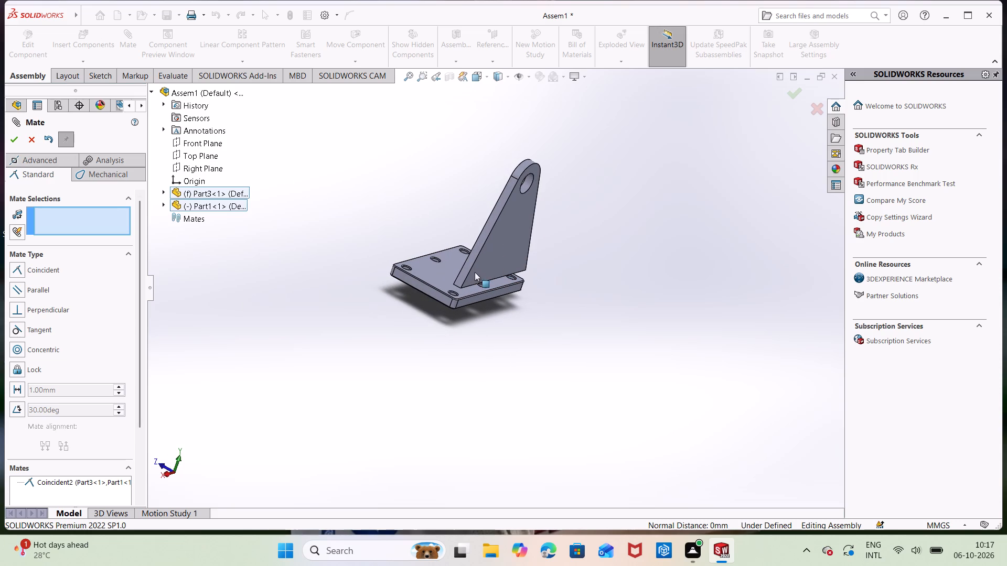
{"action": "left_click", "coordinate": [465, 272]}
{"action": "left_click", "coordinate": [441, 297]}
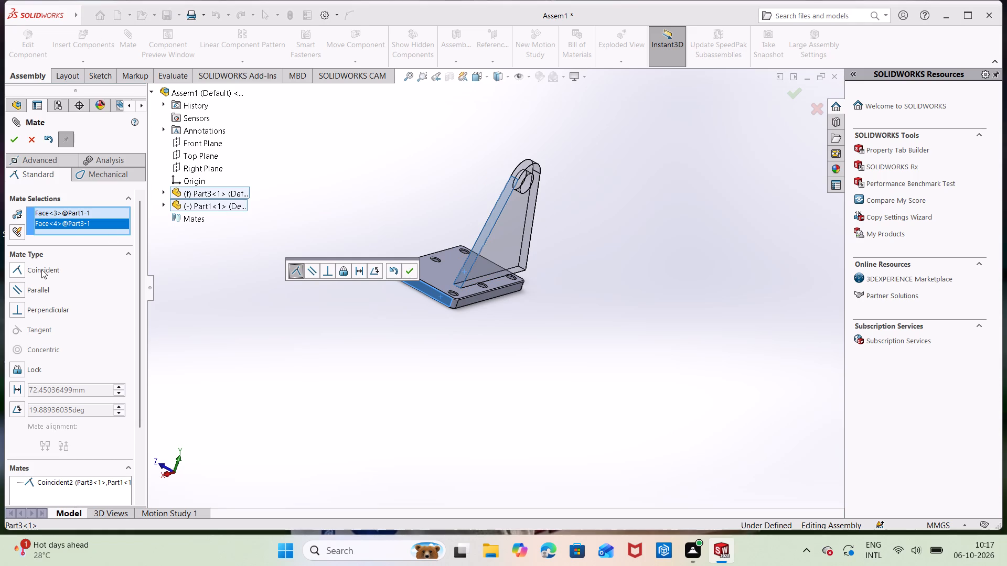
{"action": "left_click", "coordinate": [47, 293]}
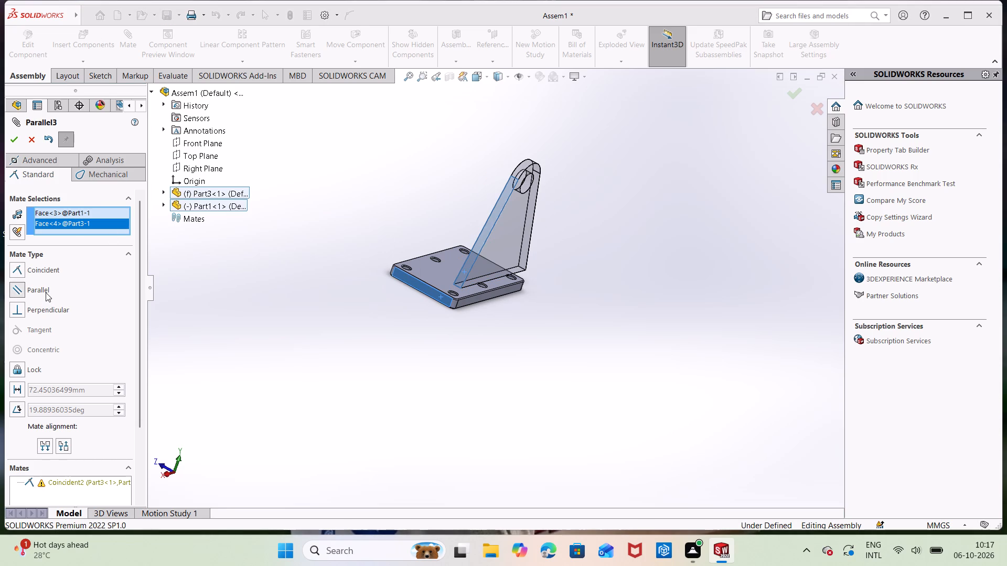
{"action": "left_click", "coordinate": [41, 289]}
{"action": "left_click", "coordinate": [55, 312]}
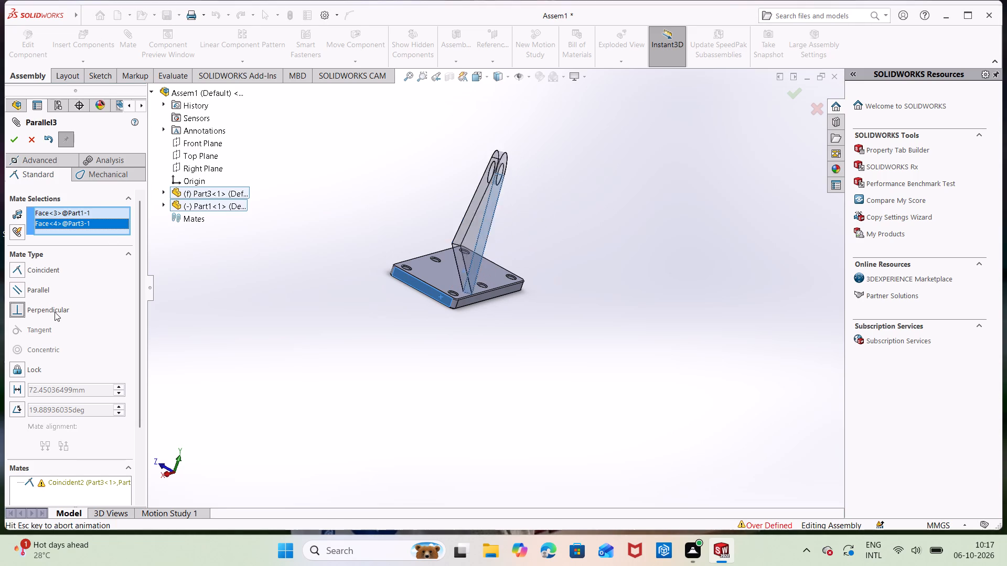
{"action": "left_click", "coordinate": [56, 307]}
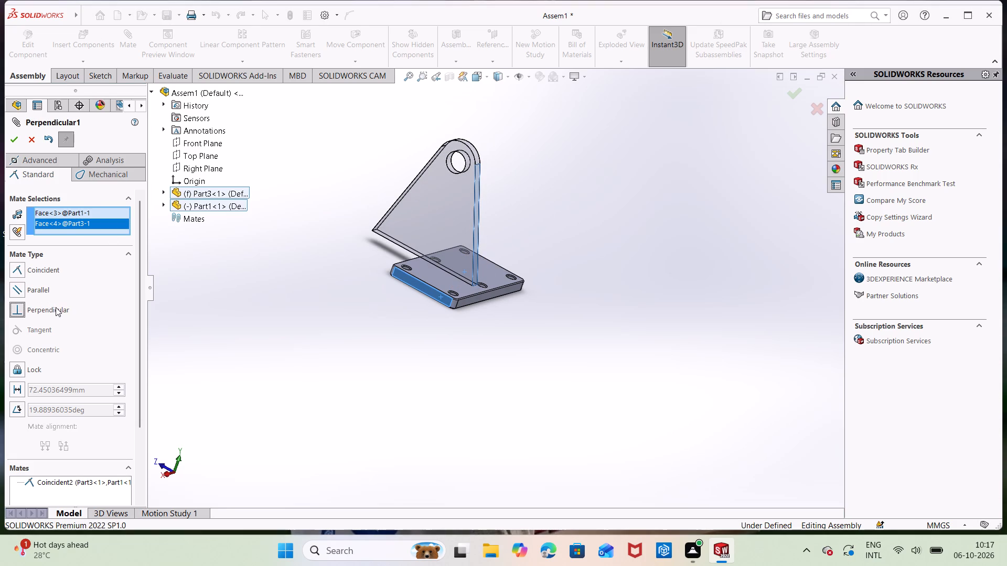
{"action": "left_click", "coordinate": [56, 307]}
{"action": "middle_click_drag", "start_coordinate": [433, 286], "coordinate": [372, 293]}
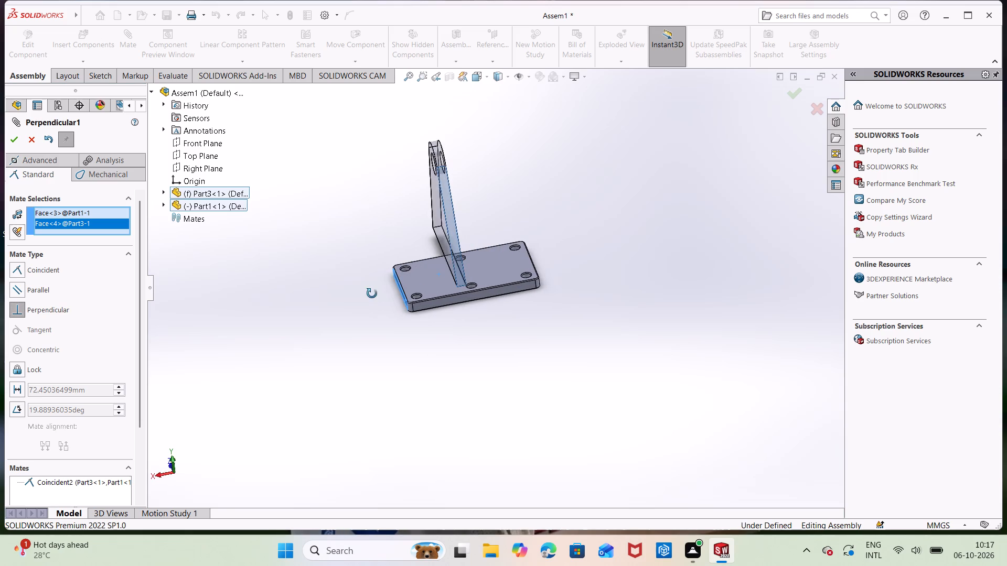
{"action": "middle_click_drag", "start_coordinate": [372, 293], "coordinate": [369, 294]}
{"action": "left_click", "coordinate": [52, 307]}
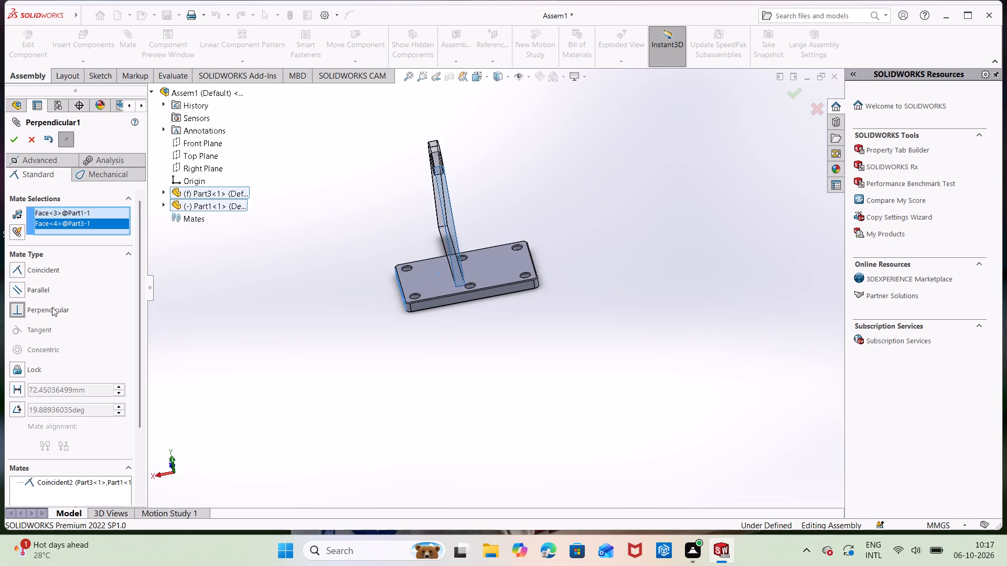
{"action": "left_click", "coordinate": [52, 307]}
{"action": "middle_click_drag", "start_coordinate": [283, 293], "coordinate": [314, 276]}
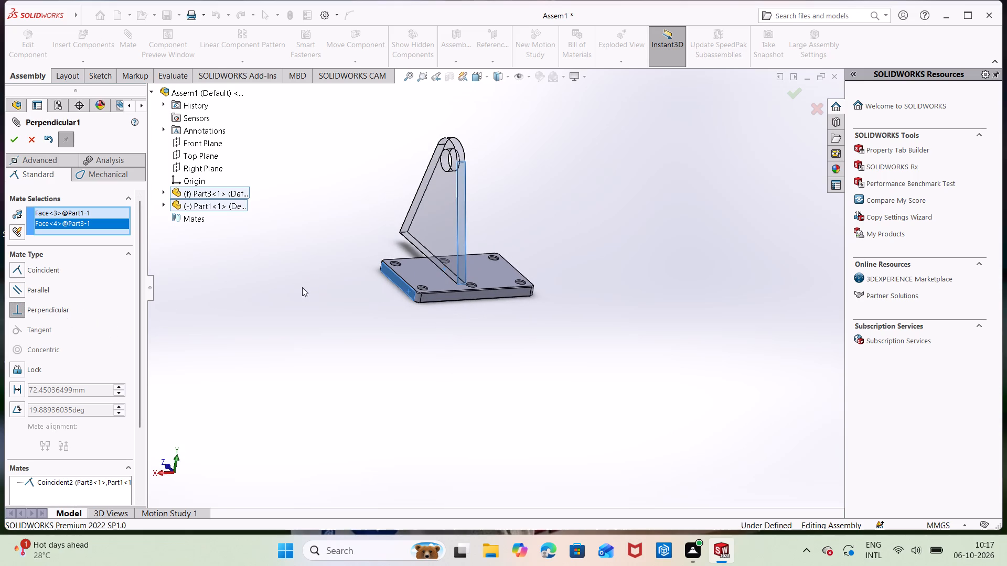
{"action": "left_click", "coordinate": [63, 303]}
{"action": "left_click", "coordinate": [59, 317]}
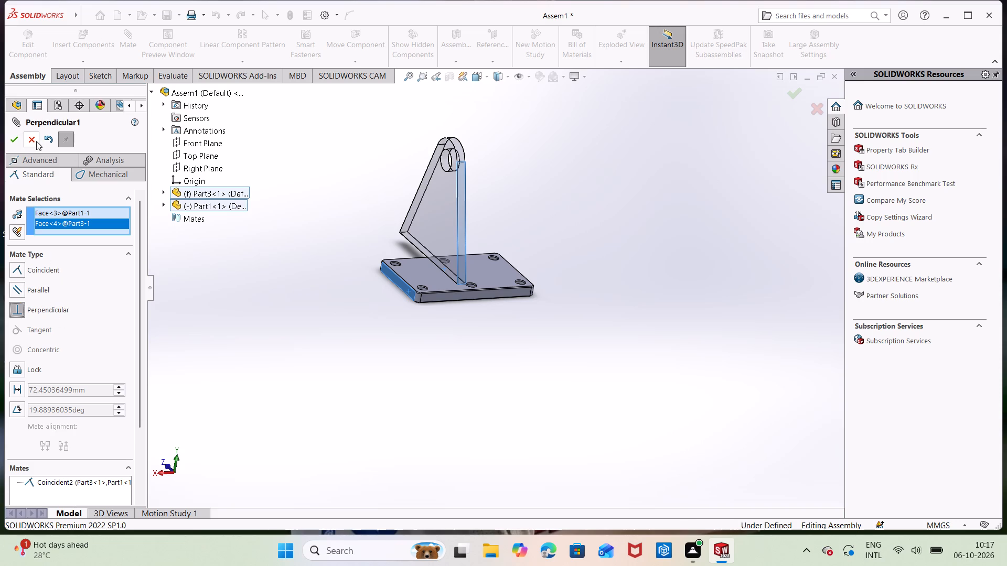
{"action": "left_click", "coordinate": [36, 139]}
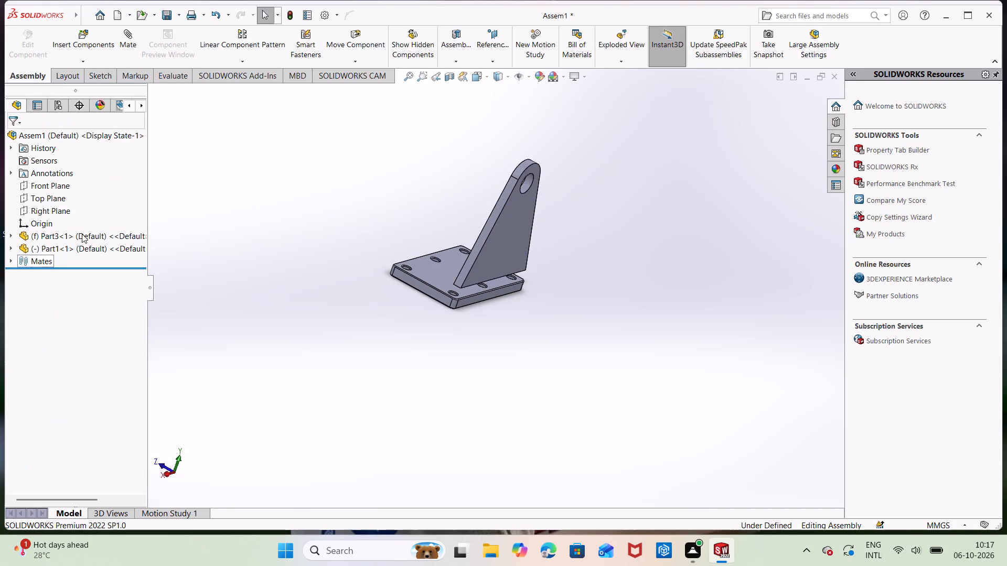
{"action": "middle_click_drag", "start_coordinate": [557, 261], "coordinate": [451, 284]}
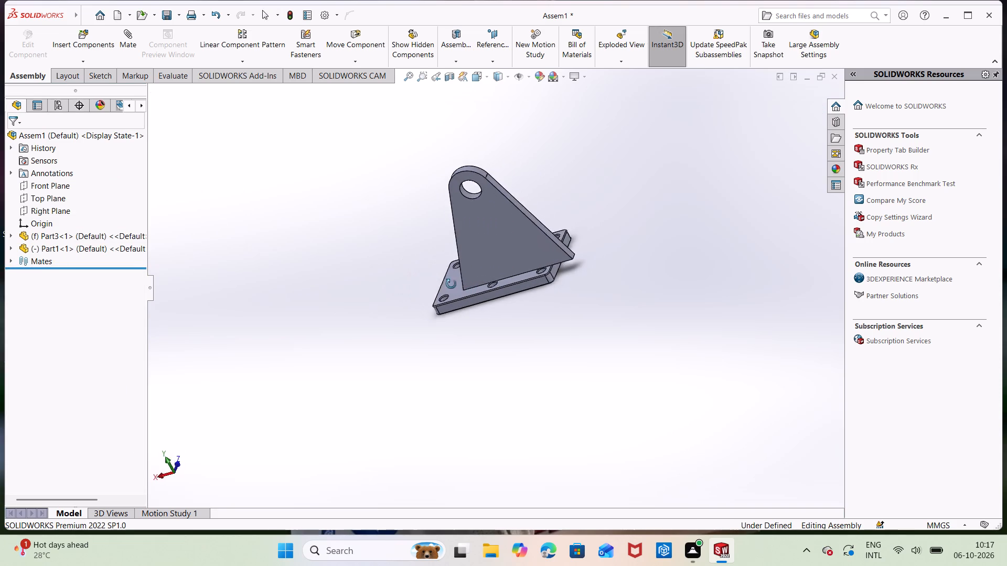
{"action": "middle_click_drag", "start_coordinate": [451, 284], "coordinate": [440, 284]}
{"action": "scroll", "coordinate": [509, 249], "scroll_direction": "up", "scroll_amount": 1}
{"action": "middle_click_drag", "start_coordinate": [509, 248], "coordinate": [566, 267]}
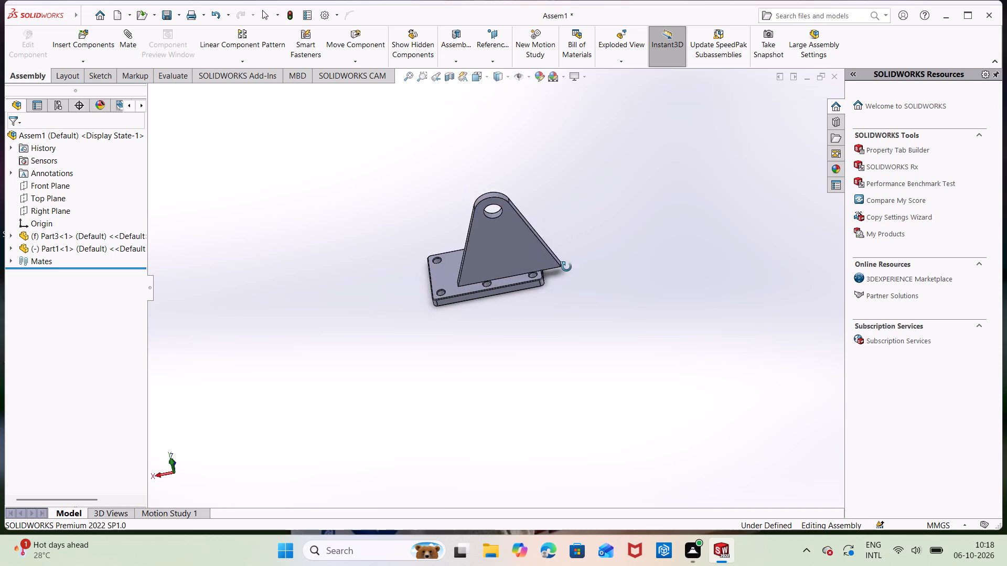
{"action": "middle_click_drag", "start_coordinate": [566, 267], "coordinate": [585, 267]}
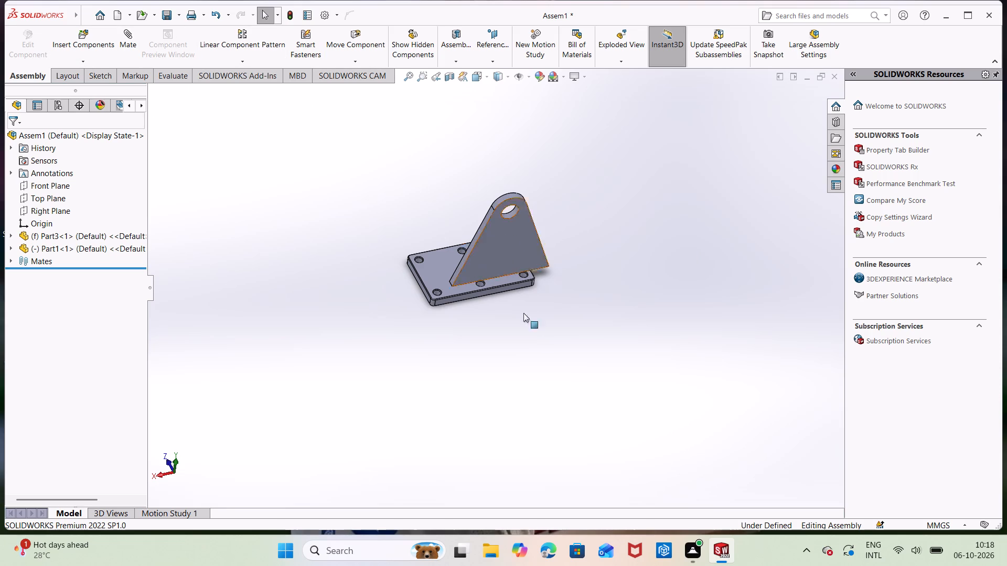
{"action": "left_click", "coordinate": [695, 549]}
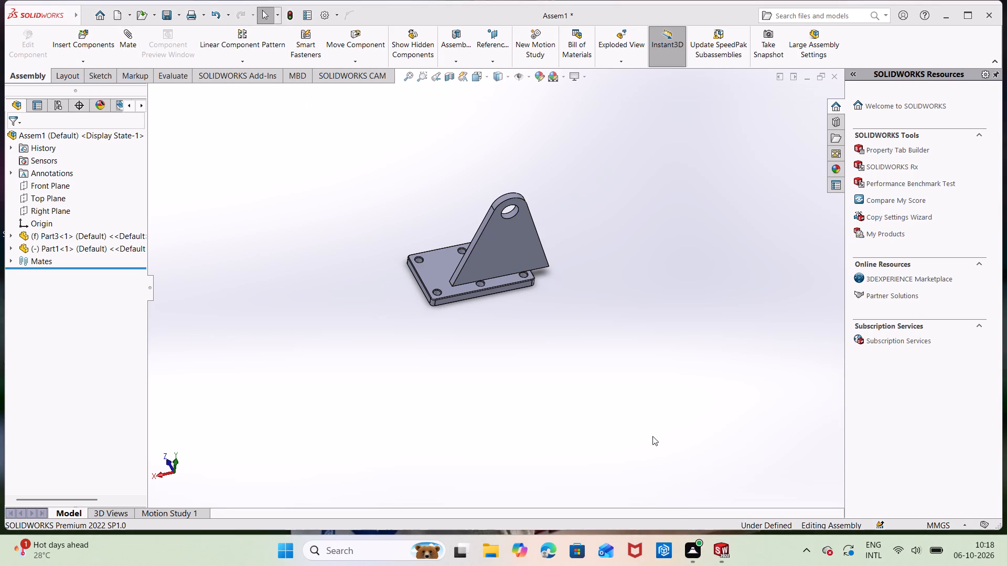
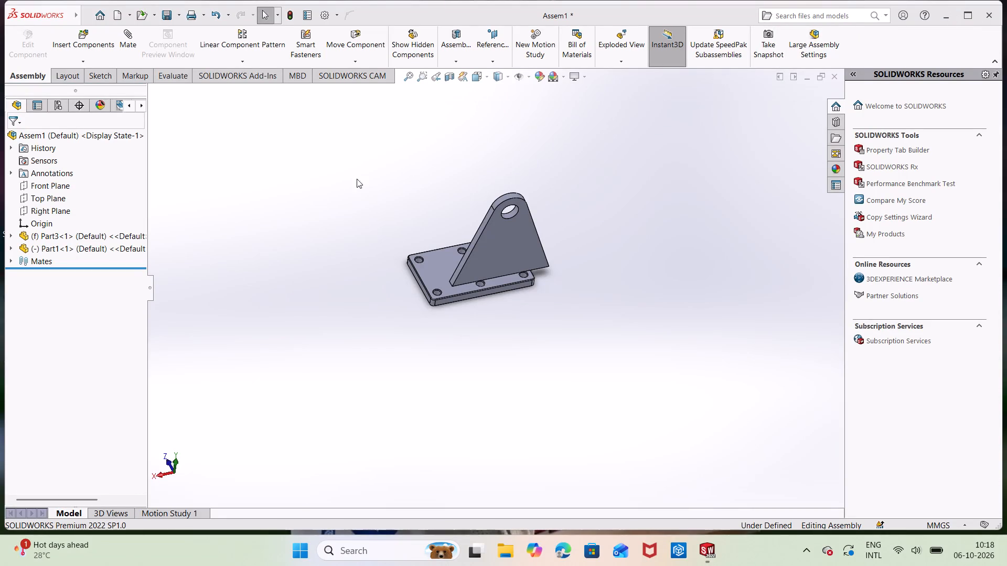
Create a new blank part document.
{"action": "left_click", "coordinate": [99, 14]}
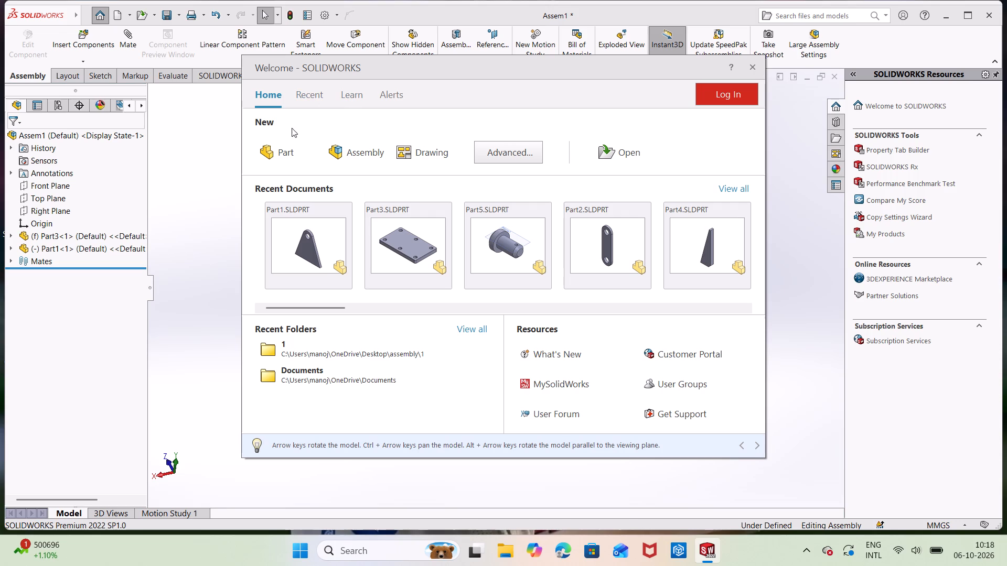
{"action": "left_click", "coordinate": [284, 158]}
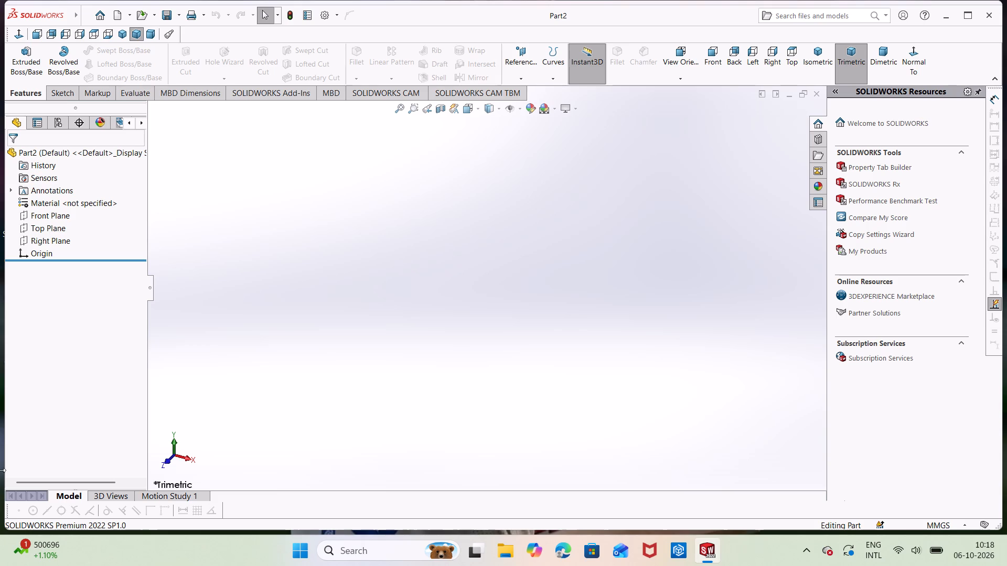
Minimize the blank part's window and close both SOLIDWORKS windows, discarding the unsaved changes to Assem1.
{"action": "left_click_drag", "start_coordinate": [12, 2], "coordinate": [0, 27]}
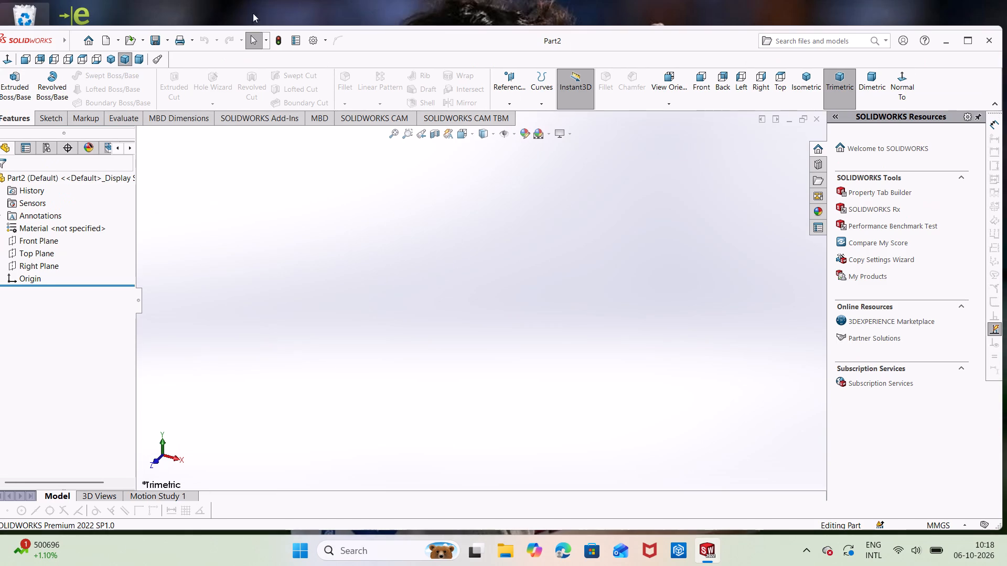
{"action": "left_click", "coordinate": [947, 38]}
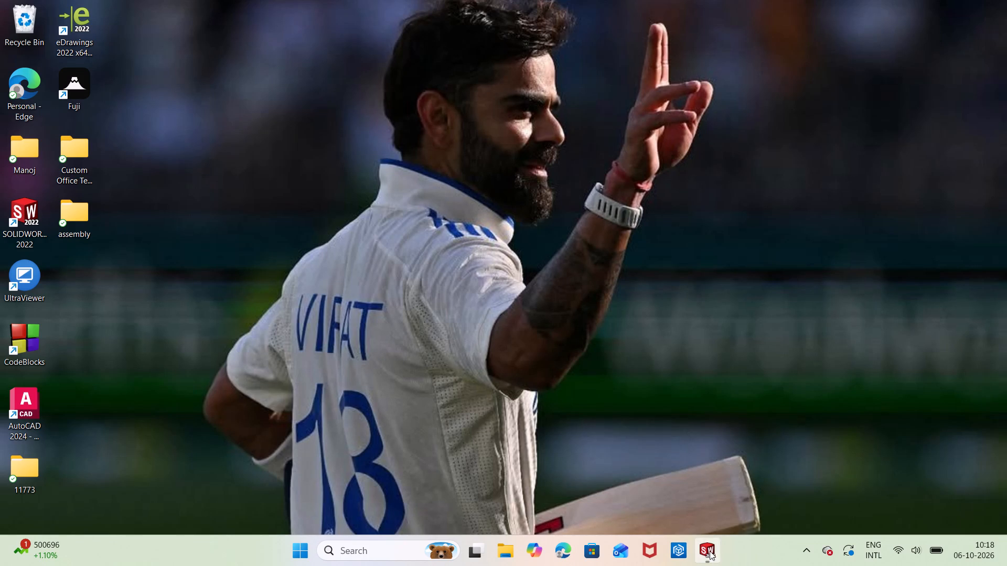
{"action": "right_click", "coordinate": [708, 549]}
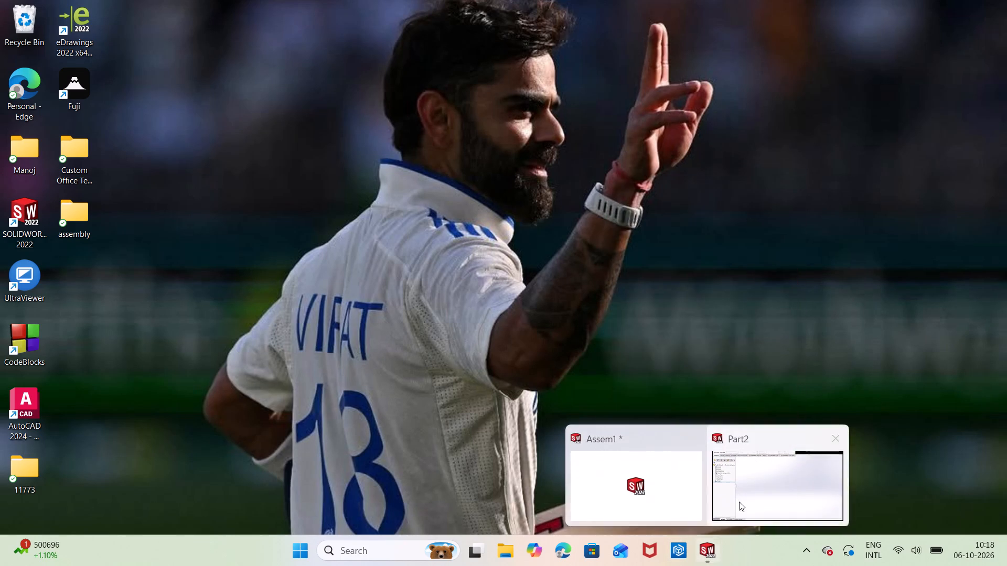
{"action": "left_click", "coordinate": [697, 433]}
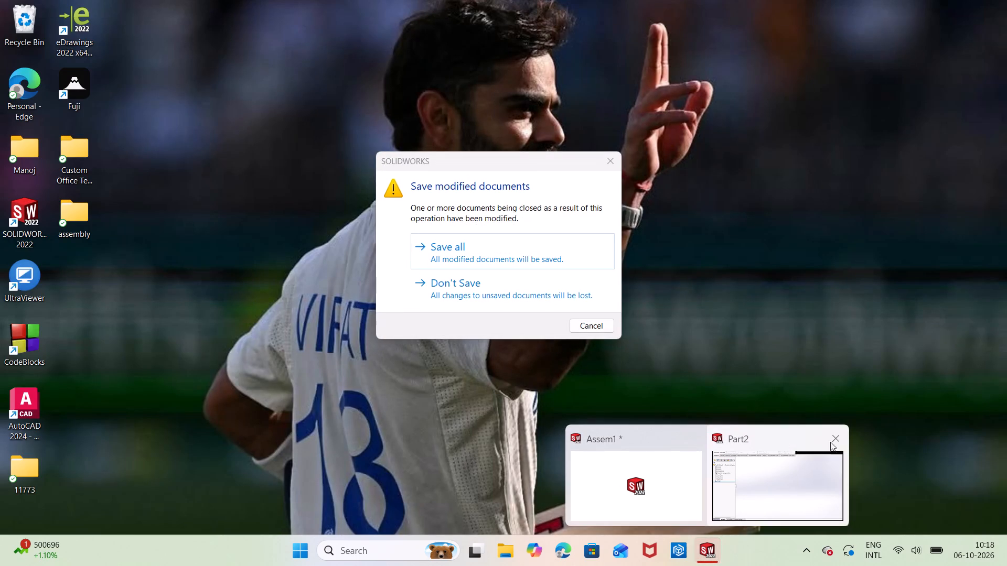
{"action": "left_click", "coordinate": [835, 443]}
{"action": "left_click", "coordinate": [523, 294]}
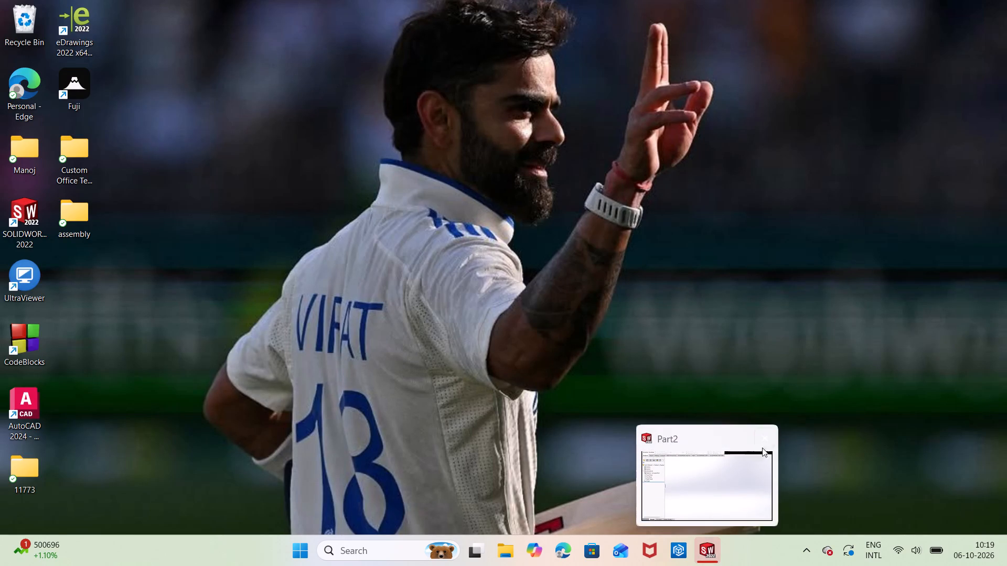
{"action": "left_click", "coordinate": [770, 441]}
Launch the Fuji application from the desktop.
{"action": "double_click", "coordinate": [78, 88]}
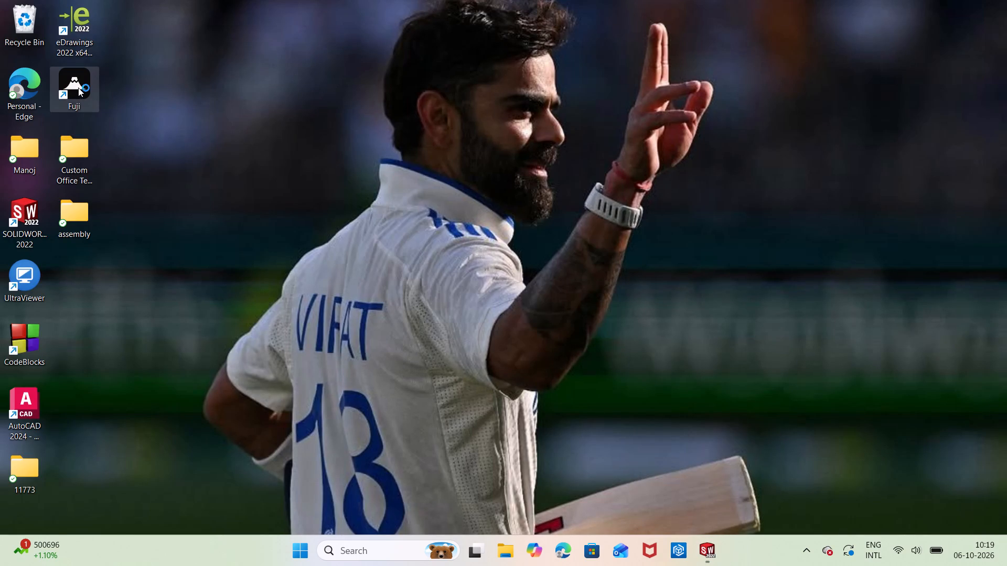
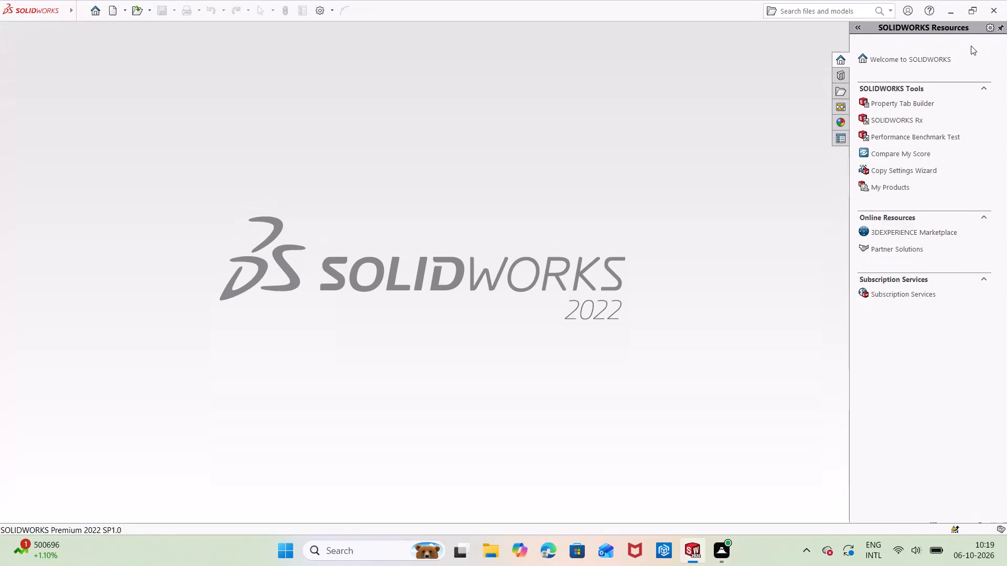
Create a new blank part document from the Welcome window.
{"action": "left_click", "coordinate": [99, 11]}
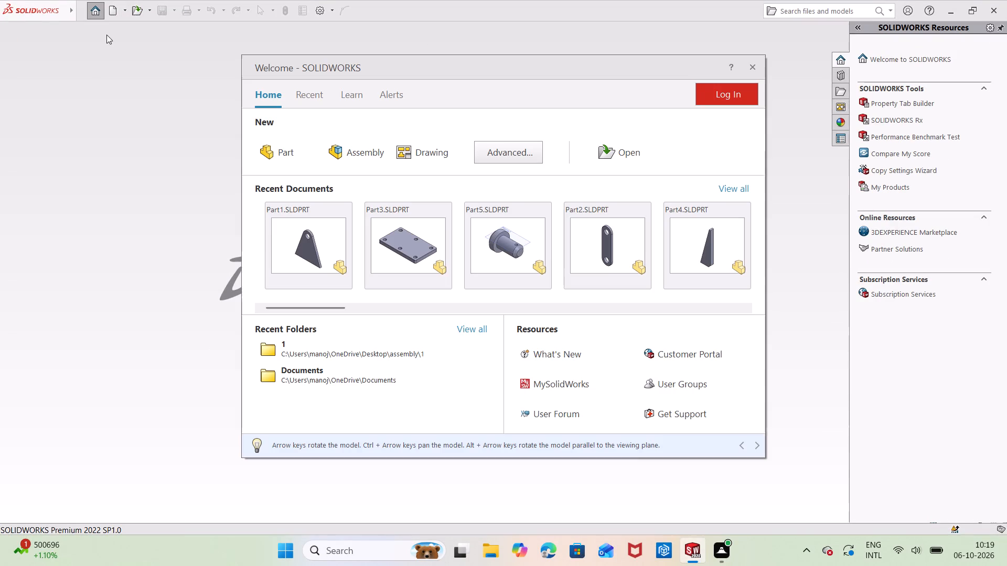
{"action": "left_click", "coordinate": [283, 149]}
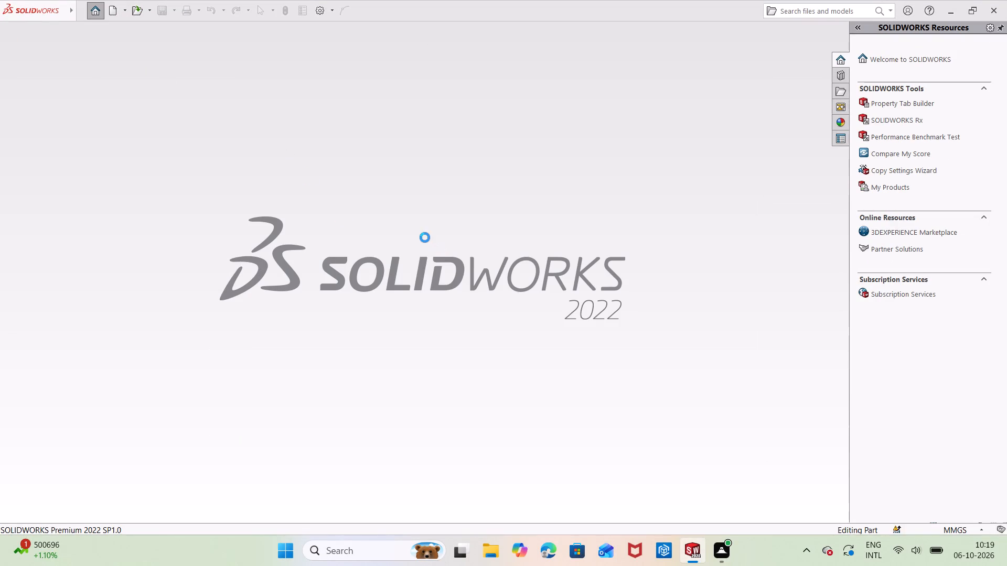
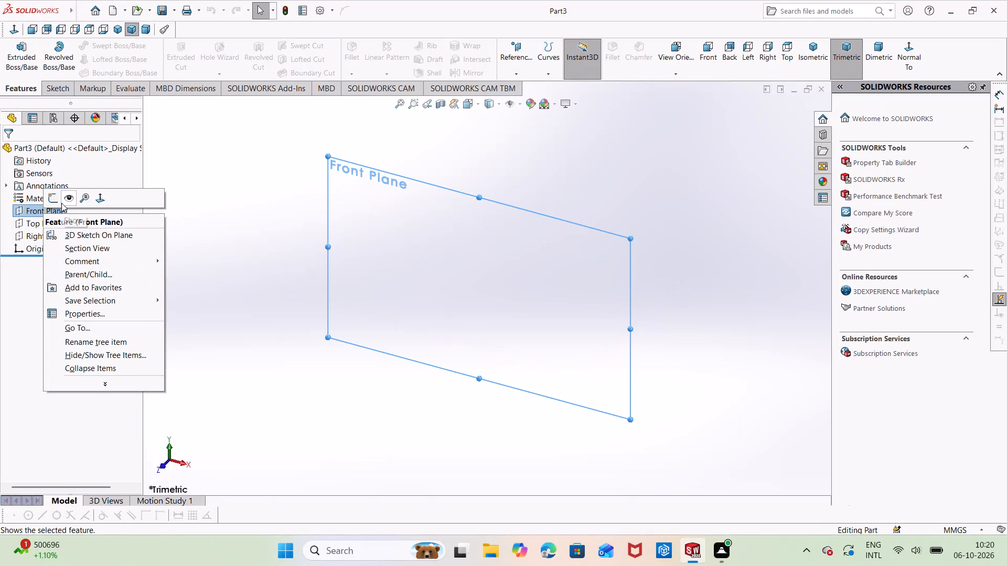
Start a new sketch on the Front Plane.
{"action": "left_click", "coordinate": [46, 199]}
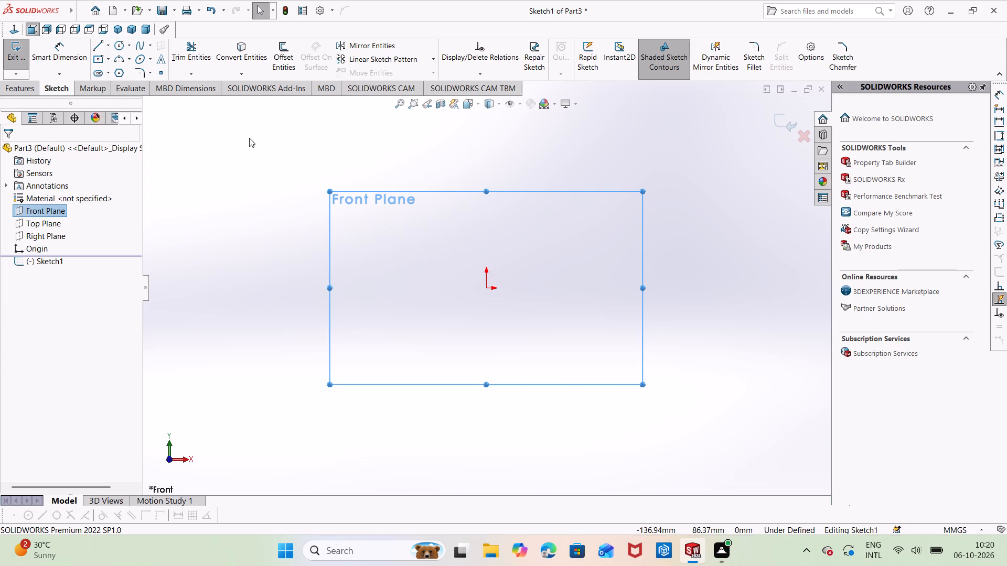
{"action": "left_click", "coordinate": [395, 166]}
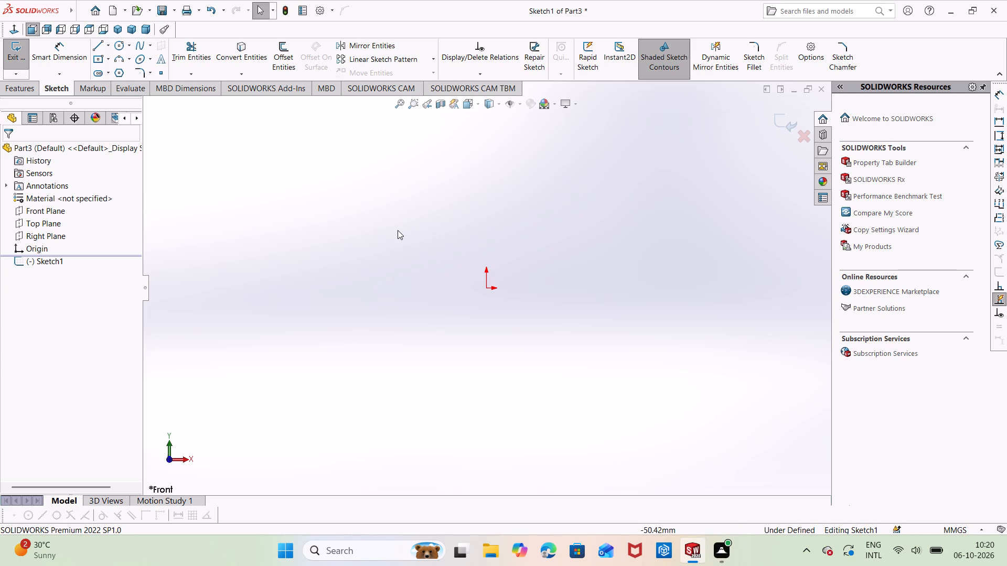
Sketch a closed stepped line profile from the origin, about 61 mm wide, with a rectangular notch in its top and a rectangular tab below.
{"action": "right_click_drag", "start_coordinate": [382, 251], "coordinate": [312, 227]}
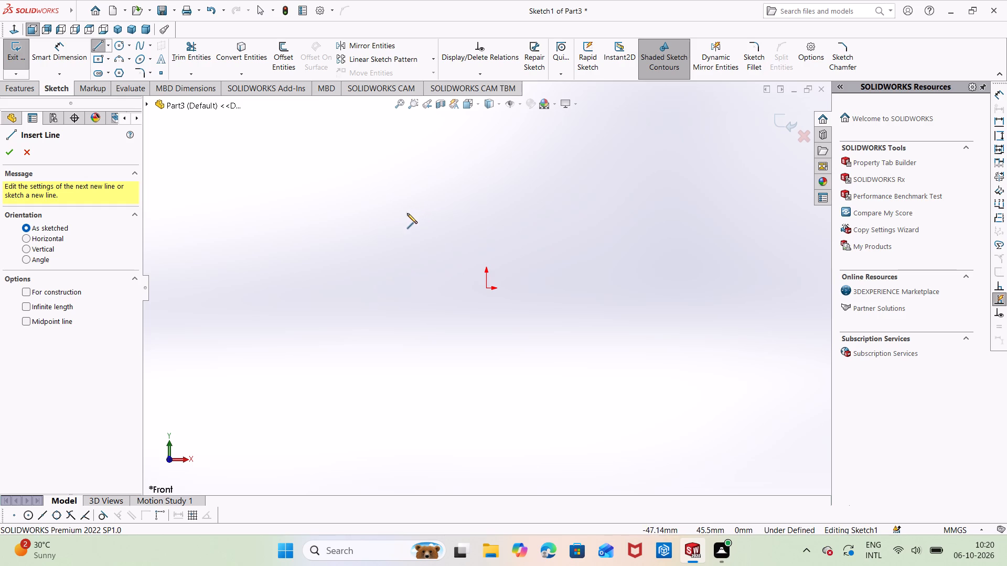
{"action": "left_click", "coordinate": [485, 287]}
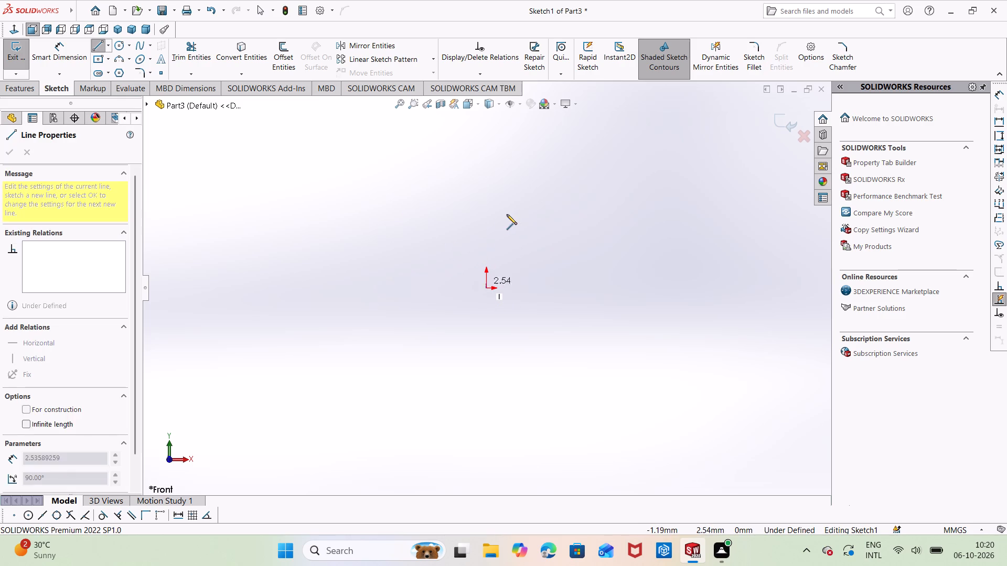
{"action": "left_click", "coordinate": [483, 217]}
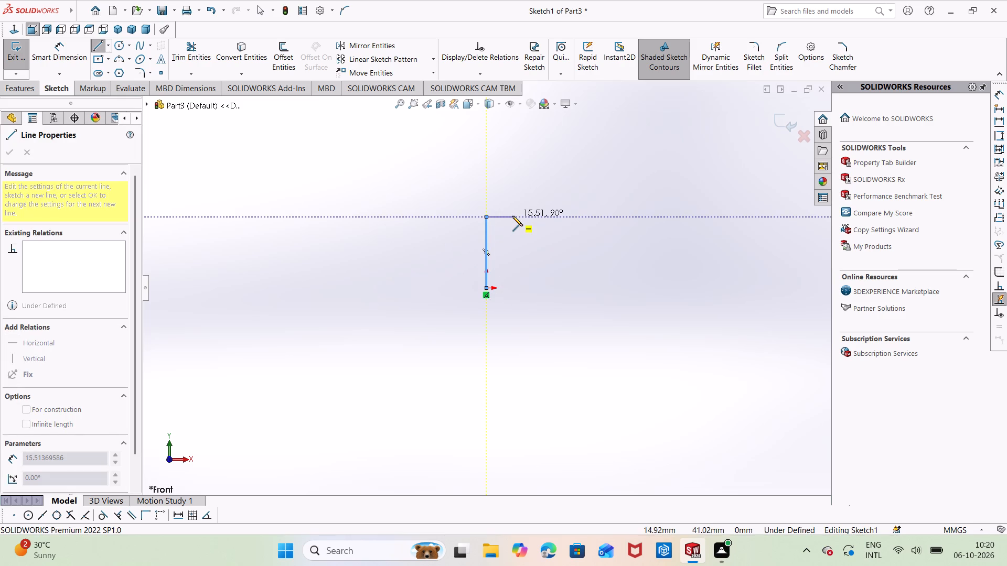
{"action": "left_click", "coordinate": [512, 216]}
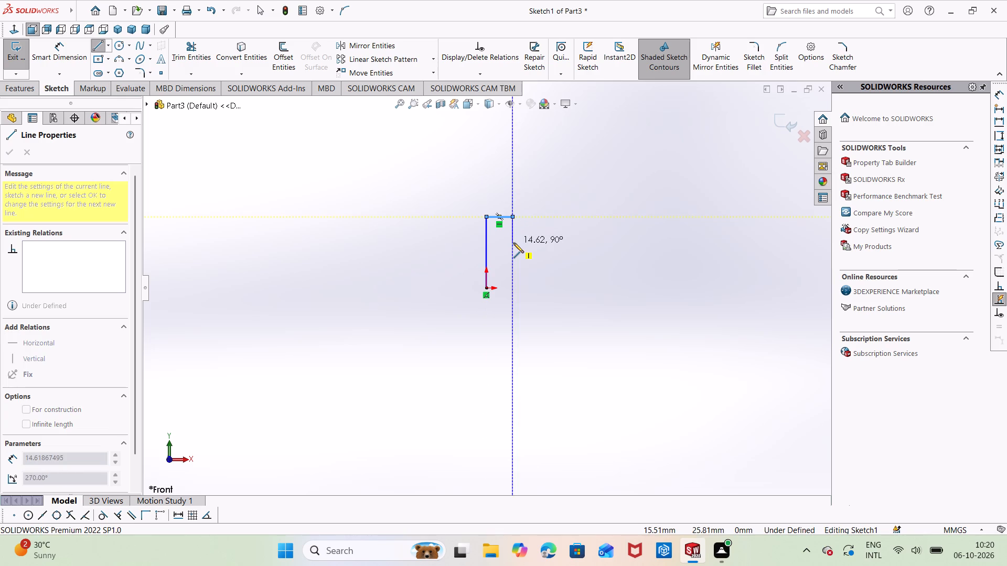
{"action": "left_click", "coordinate": [513, 243]}
{"action": "left_click", "coordinate": [564, 243]}
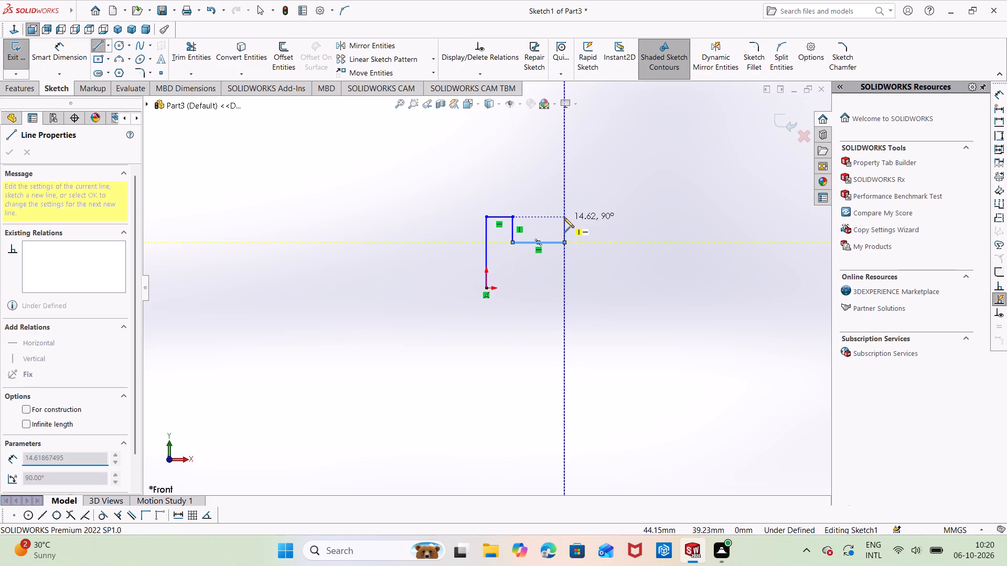
{"action": "left_click", "coordinate": [564, 216]}
{"action": "left_click", "coordinate": [593, 220]}
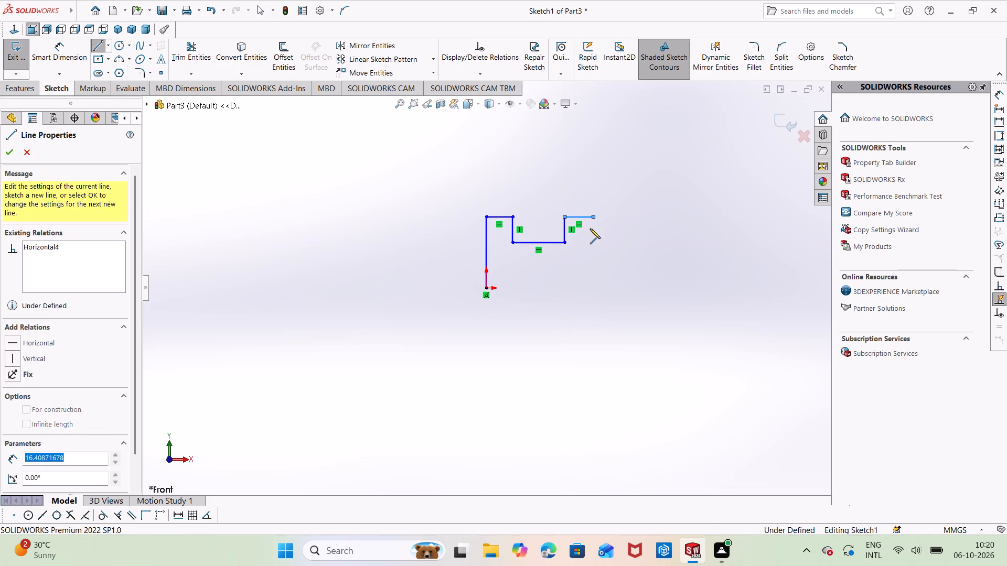
{"action": "left_click", "coordinate": [591, 287]}
{"action": "left_click", "coordinate": [566, 287]}
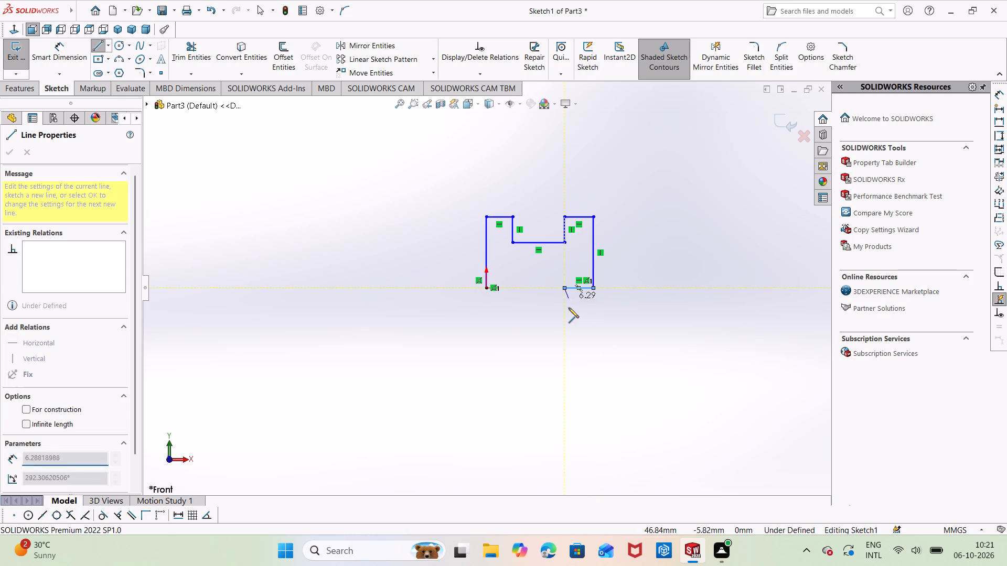
{"action": "left_click", "coordinate": [567, 315]}
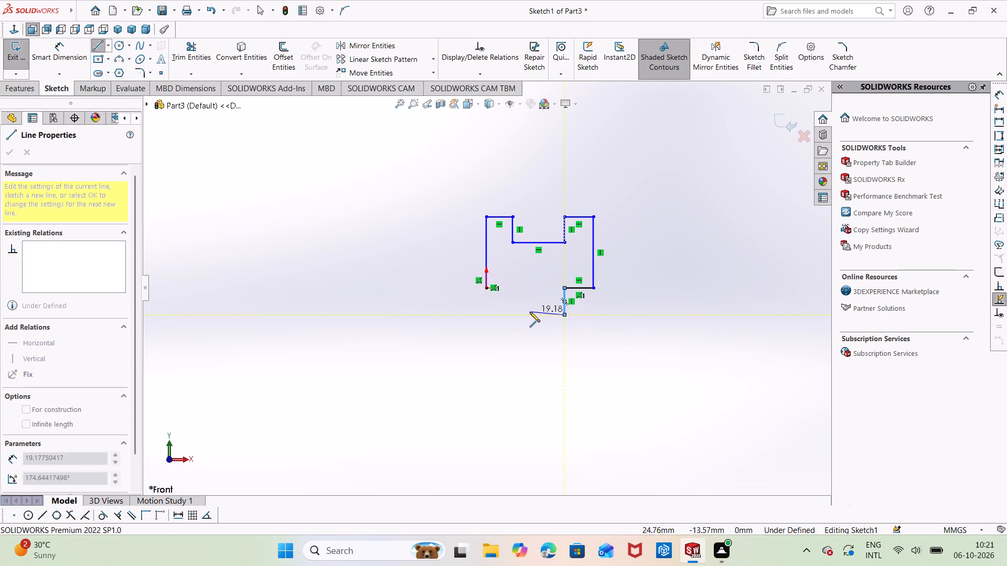
{"action": "left_click", "coordinate": [520, 314]}
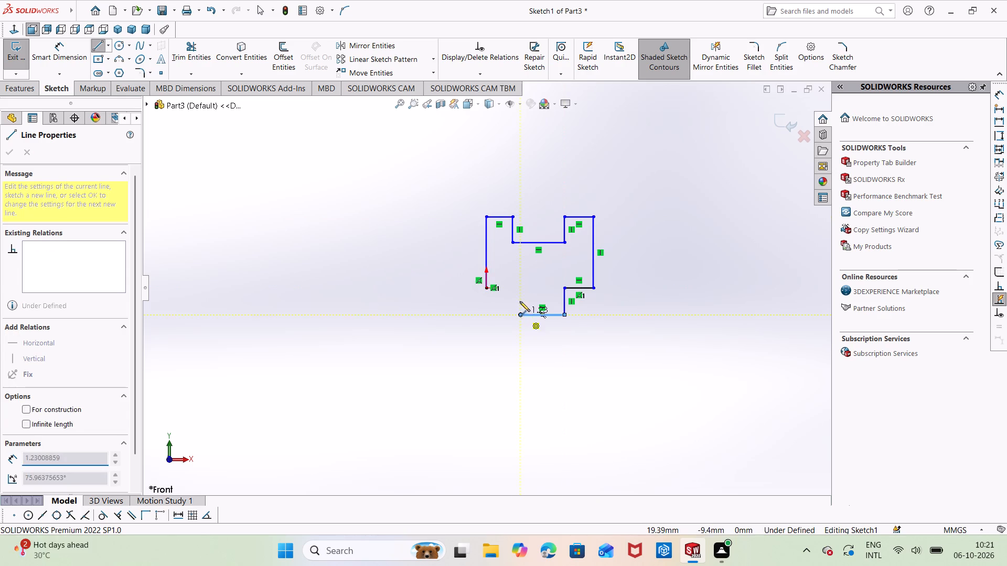
{"action": "left_click", "coordinate": [520, 289]}
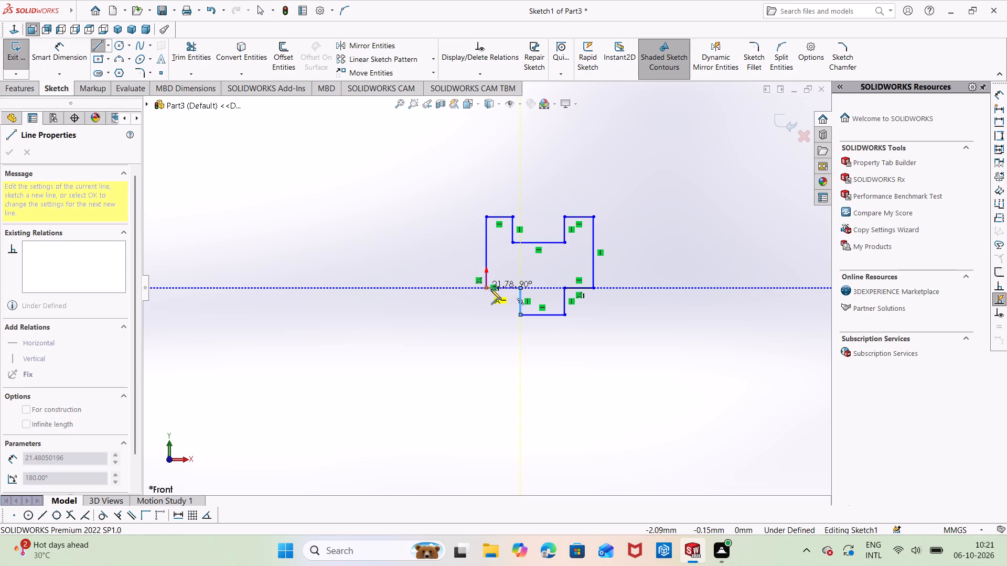
{"action": "left_click", "coordinate": [489, 289]}
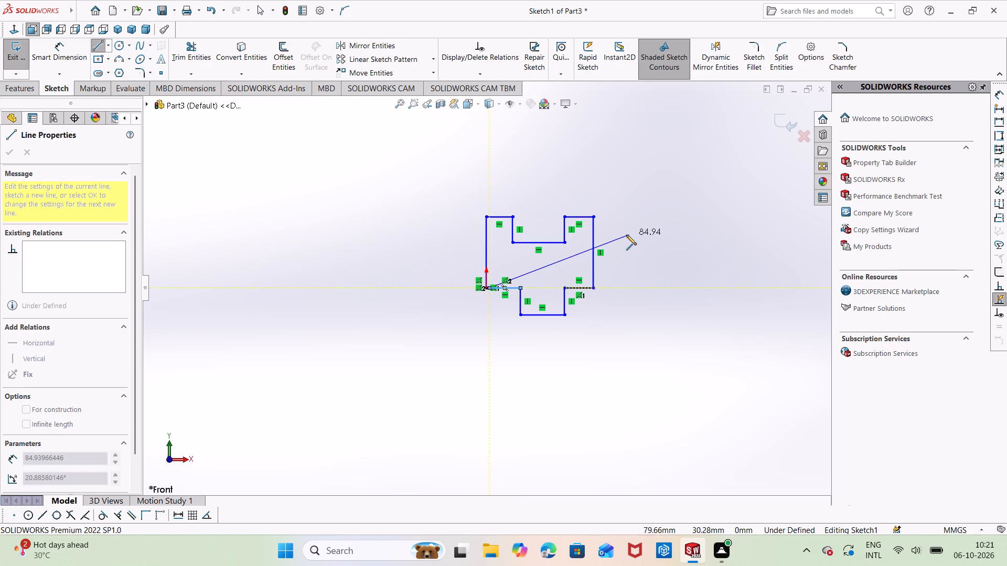
{"action": "key", "text": "Escape"}
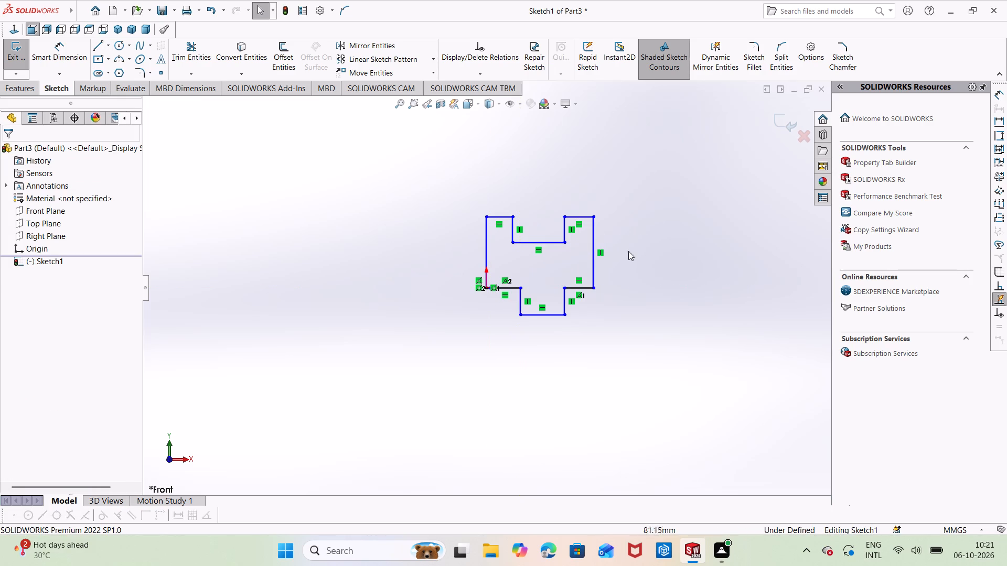
Dimension the profile's overall width from the origin to the lower right corner as 66 mm.
{"action": "right_click_drag", "start_coordinate": [651, 287], "coordinate": [656, 221]}
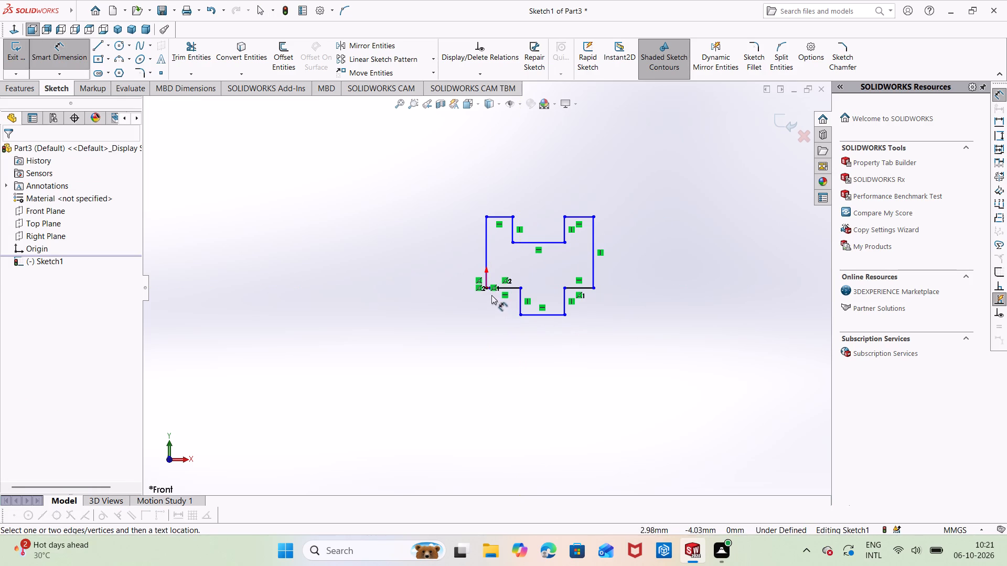
{"action": "left_click", "coordinate": [484, 285]}
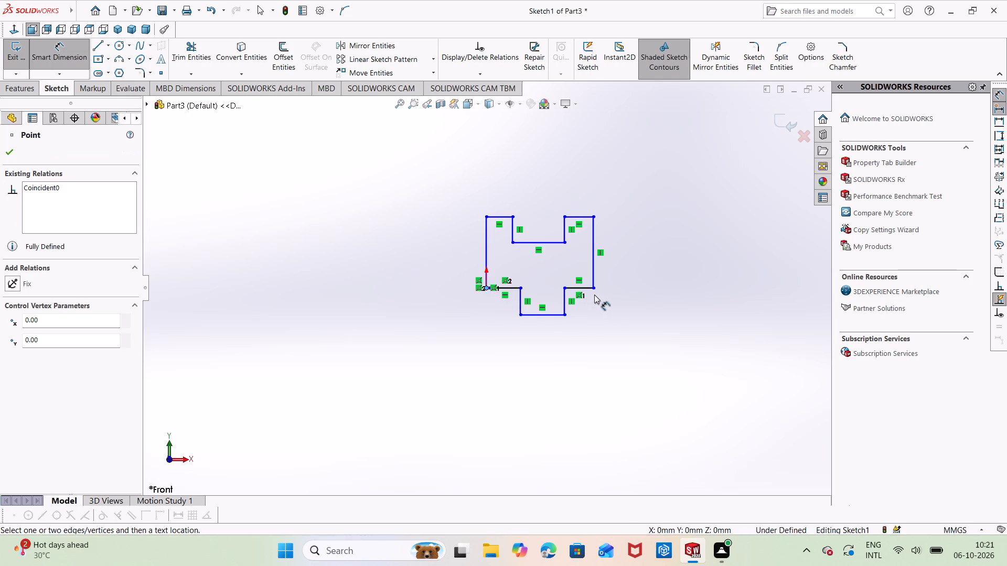
{"action": "left_click", "coordinate": [591, 289]}
{"action": "left_click", "coordinate": [550, 366]}
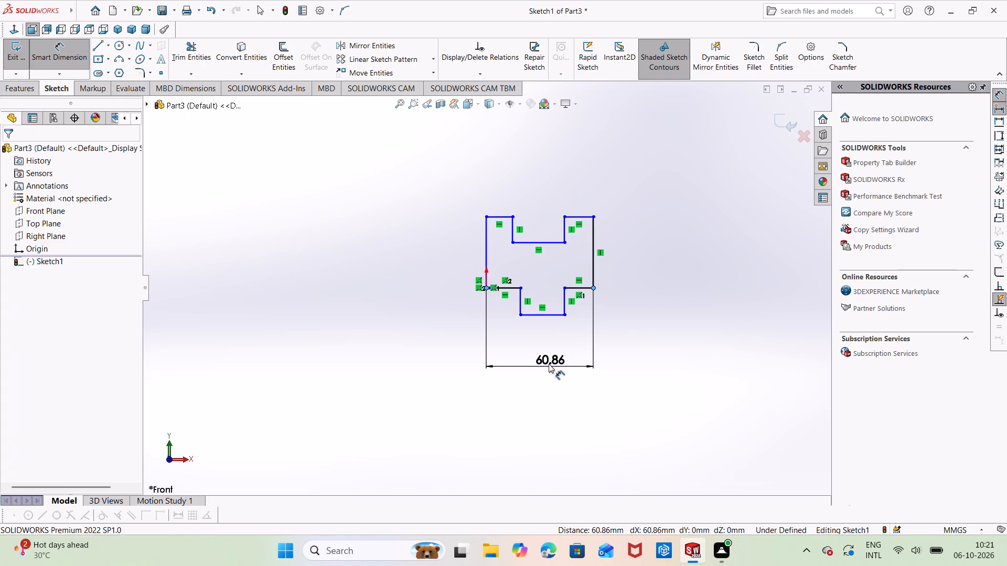
{"action": "key", "text": "BackSpace"}
{"action": "type", "text": "66"}
{"action": "key", "text": "Return"}
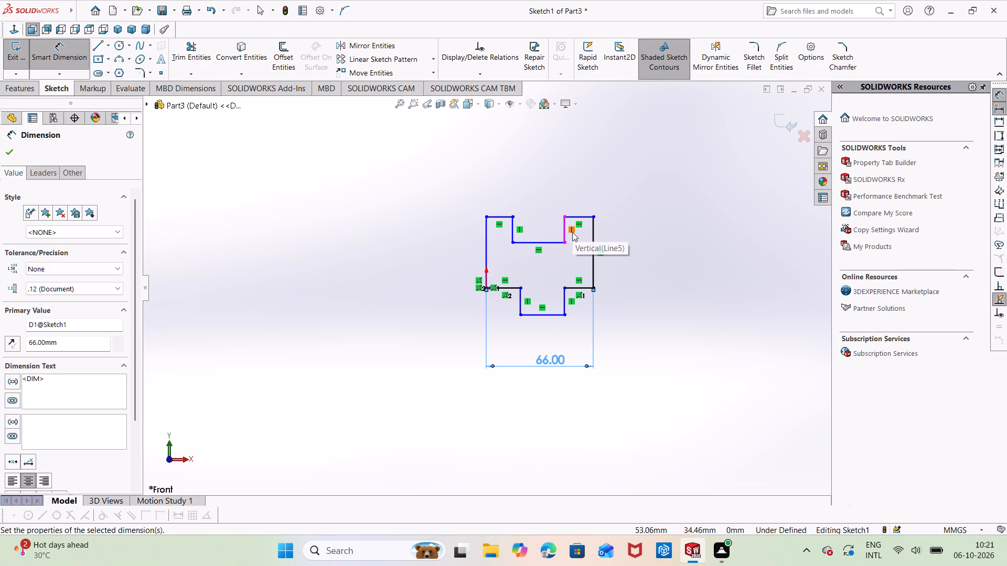
Dimension the profile's right vertical edge as 50 mm.
{"action": "left_click", "coordinate": [594, 239]}
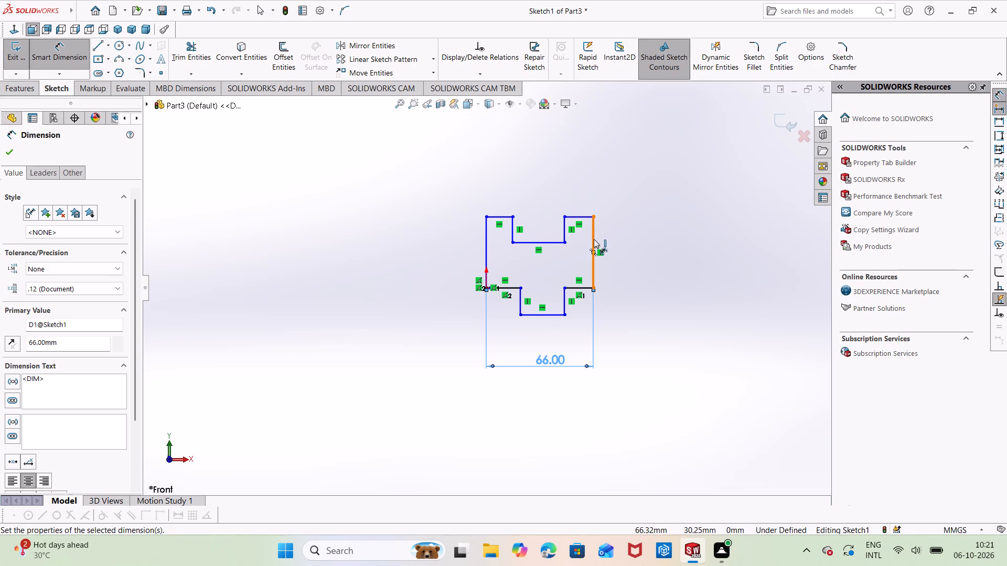
{"action": "left_click", "coordinate": [633, 254]}
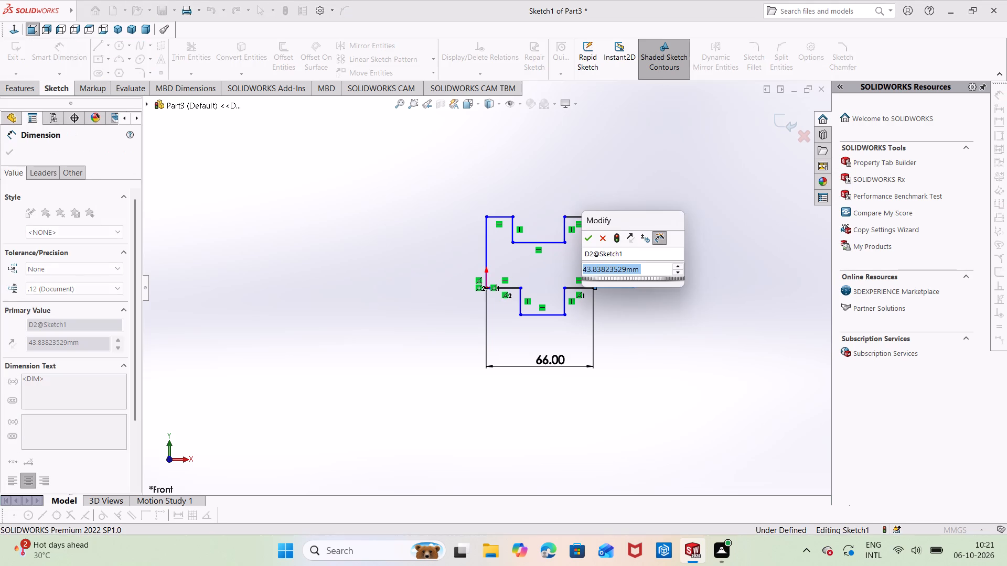
{"action": "key", "text": "BackSpace"}
{"action": "type", "text": "50"}
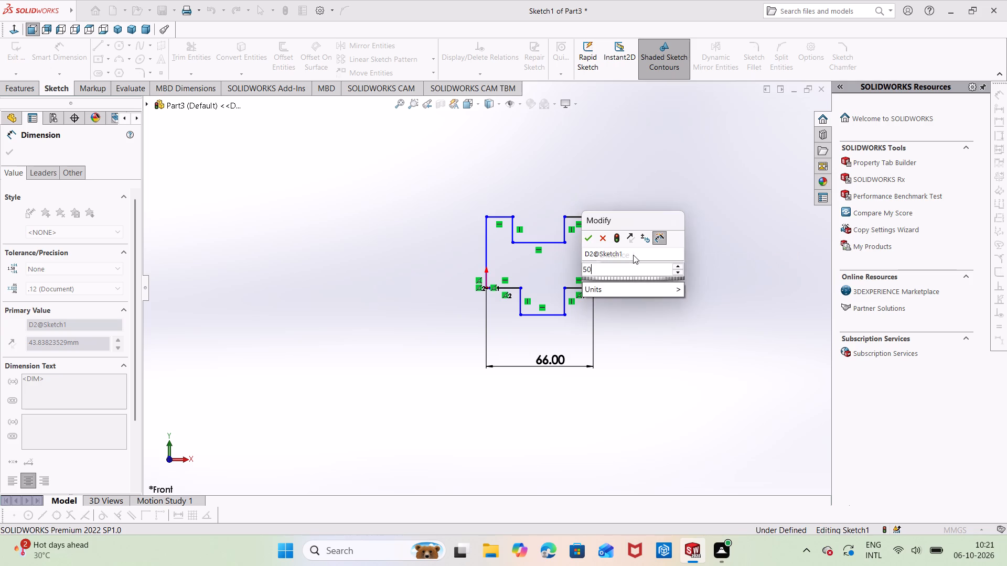
{"action": "key", "text": "Return"}
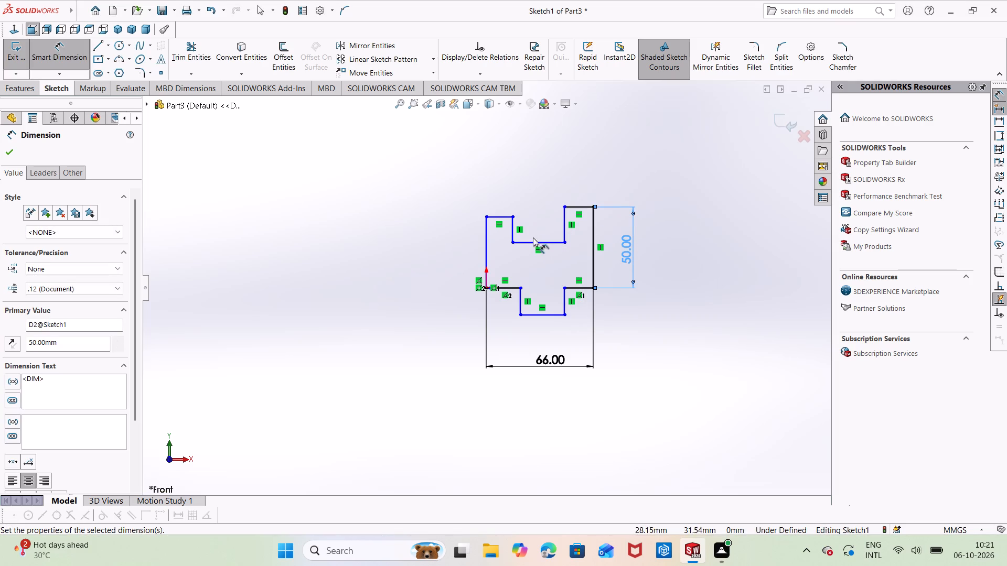
{"action": "key", "text": "Escape"}
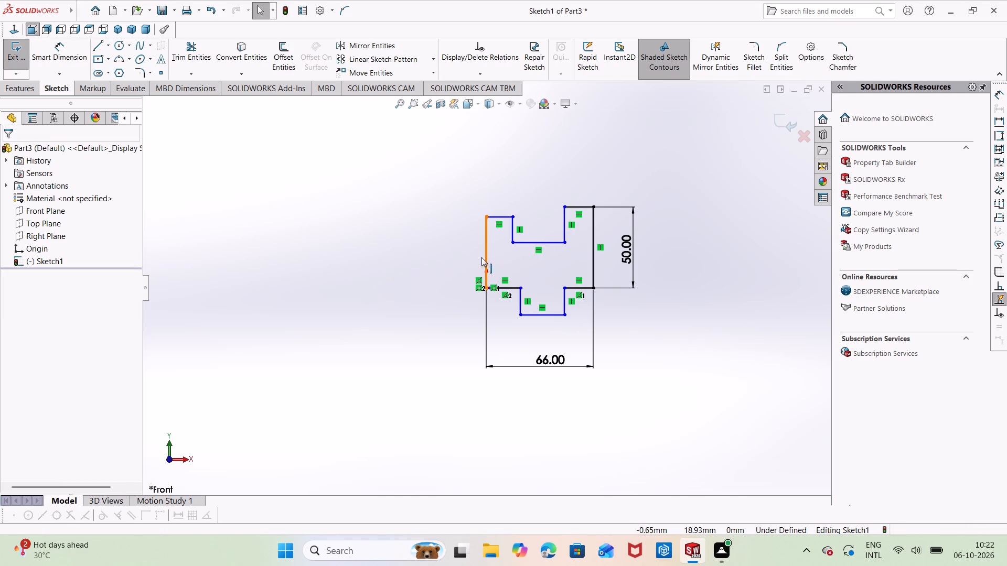
Add an Equal relation between the profile's left and right outer vertical edges.
{"action": "left_click", "coordinate": [488, 256], "text": "ctrl"}
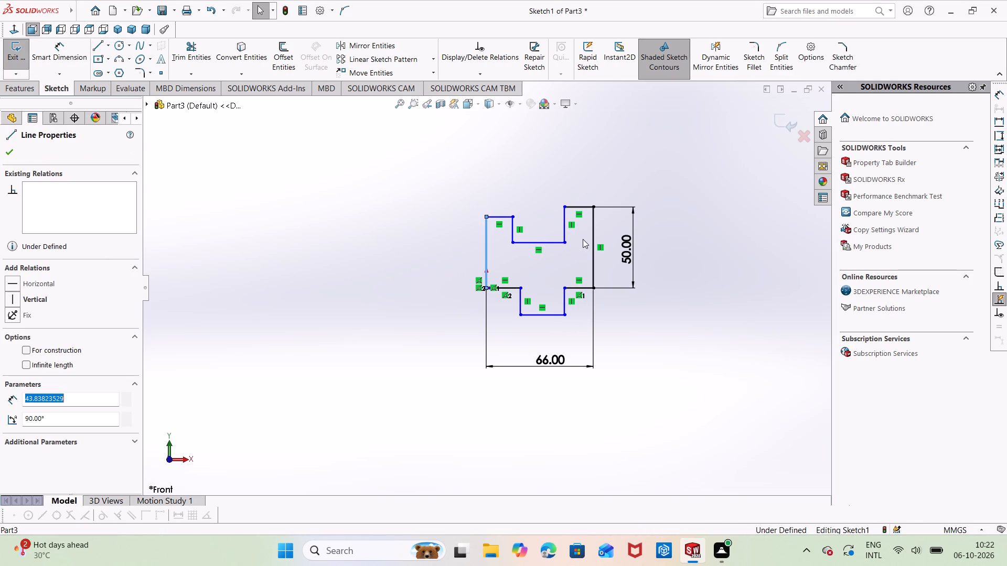
{"action": "left_click", "coordinate": [593, 240], "text": "ctrl"}
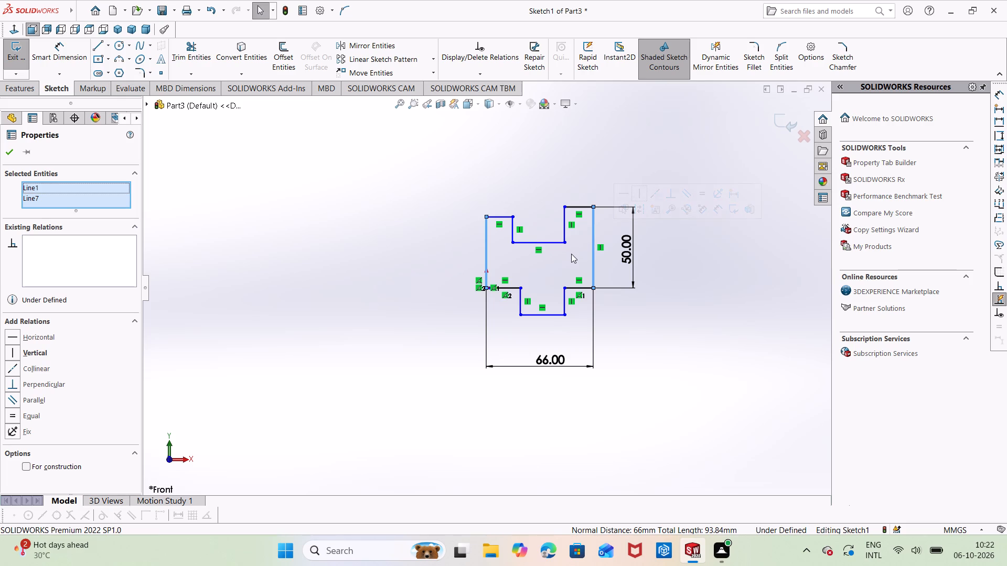
{"action": "left_click", "coordinate": [705, 194]}
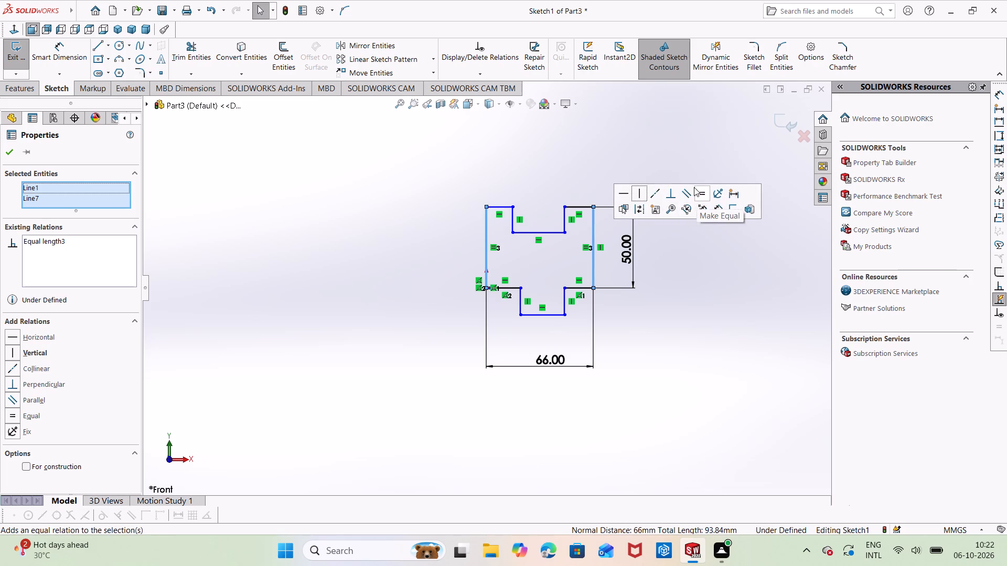
{"action": "left_click", "coordinate": [669, 155]}
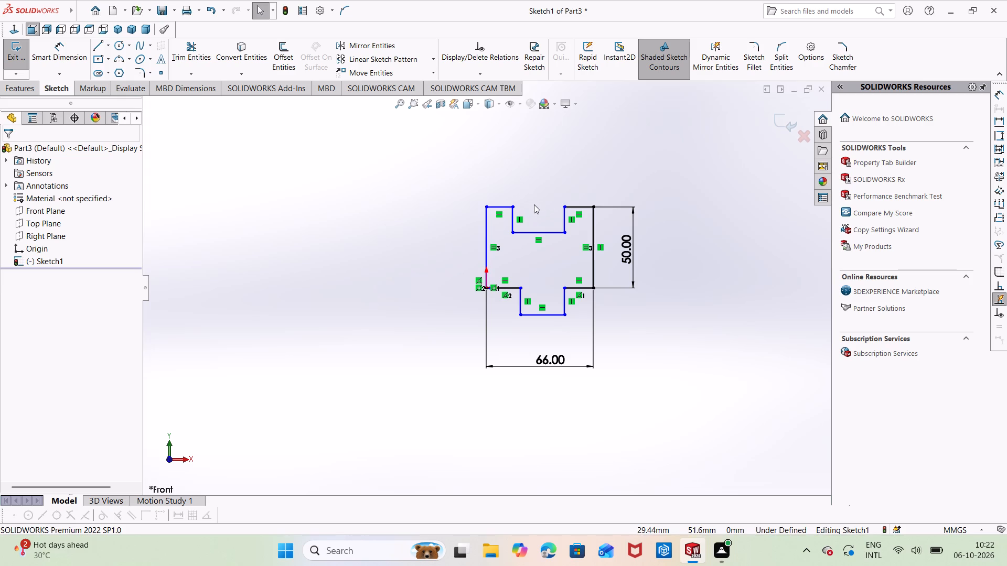
Dimension the short horizontal top edge to the right of the notch as 14 mm.
{"action": "right_click_drag", "start_coordinate": [573, 193], "coordinate": [569, 155]}
{"action": "right_click_drag", "start_coordinate": [581, 178], "coordinate": [580, 125]}
{"action": "left_click", "coordinate": [572, 206]}
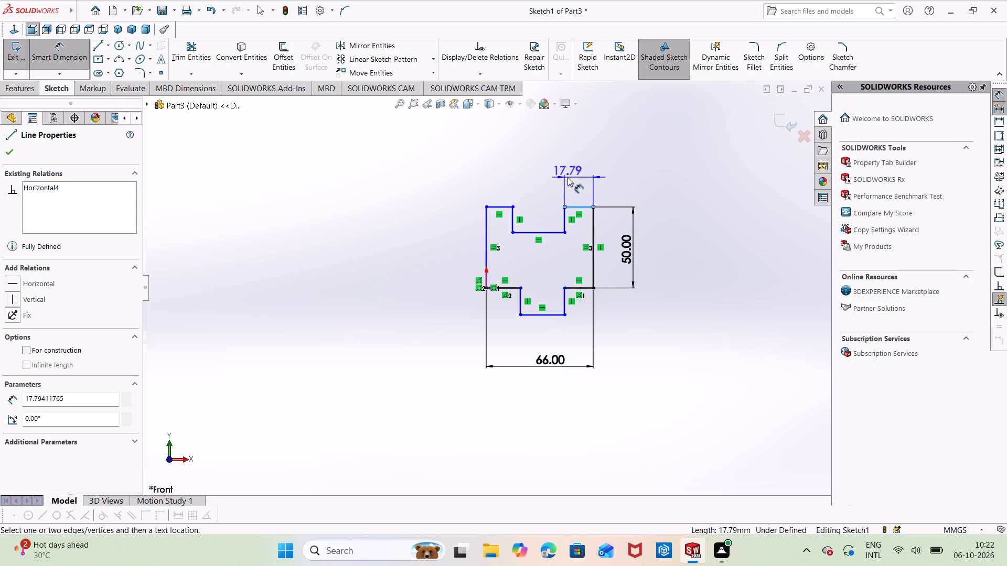
{"action": "left_click", "coordinate": [581, 177]}
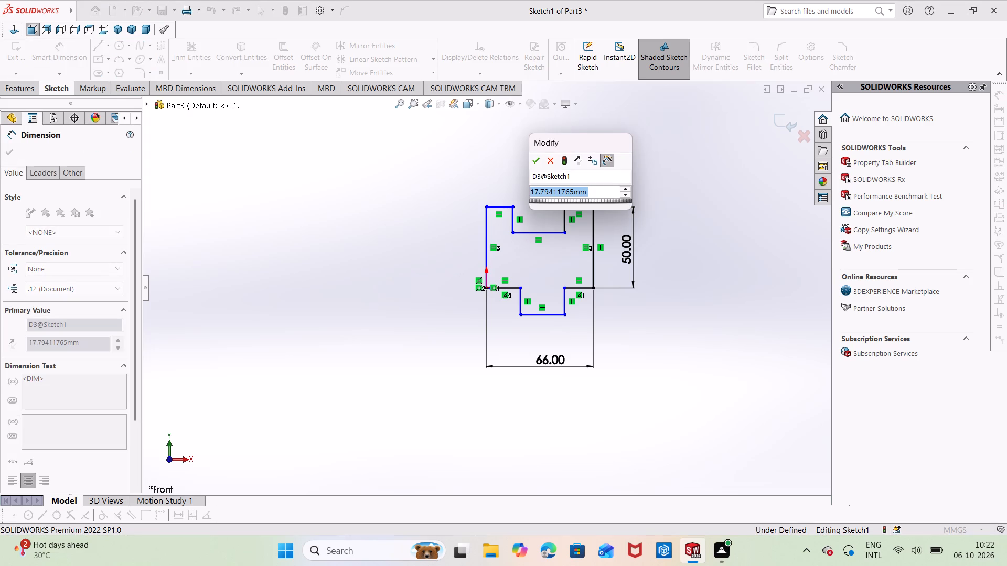
{"action": "key", "text": "BackSpace"}
{"action": "type", "text": "14"}
{"action": "key", "text": "Return"}
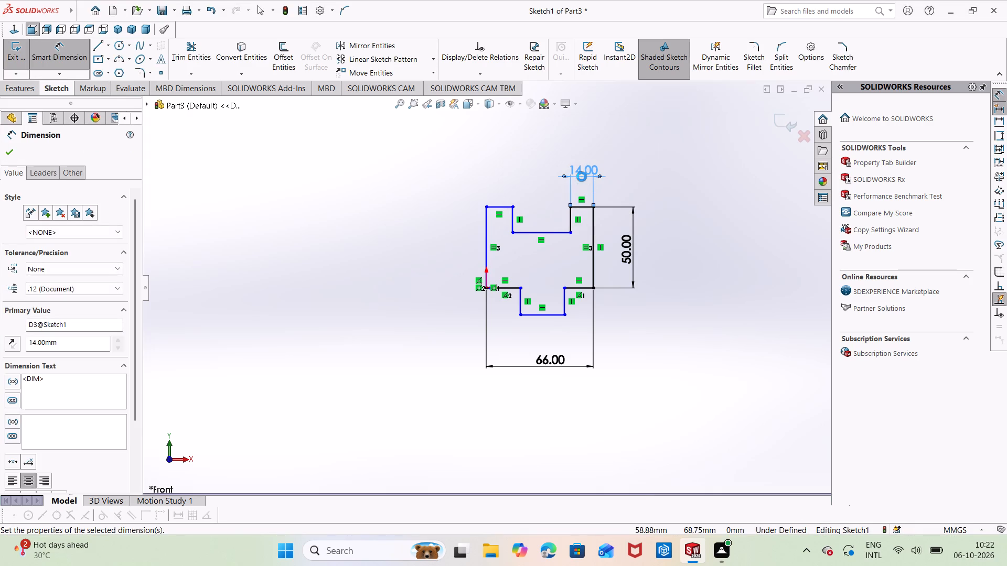
{"action": "key", "text": "Escape"}
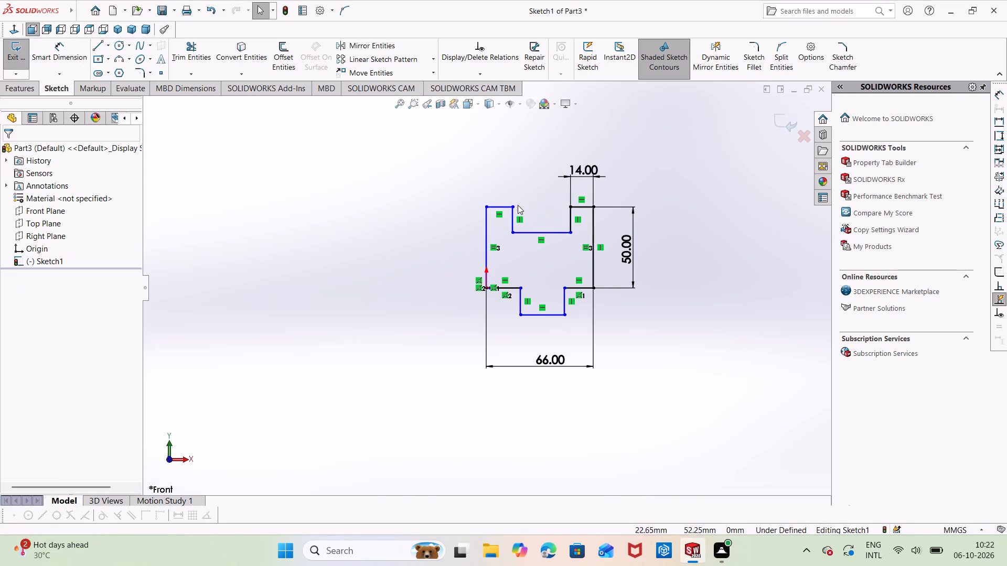
Add an Equal relation between the two short top edges on either side of the notch.
{"action": "left_click", "coordinate": [500, 210], "text": "ctrl"}
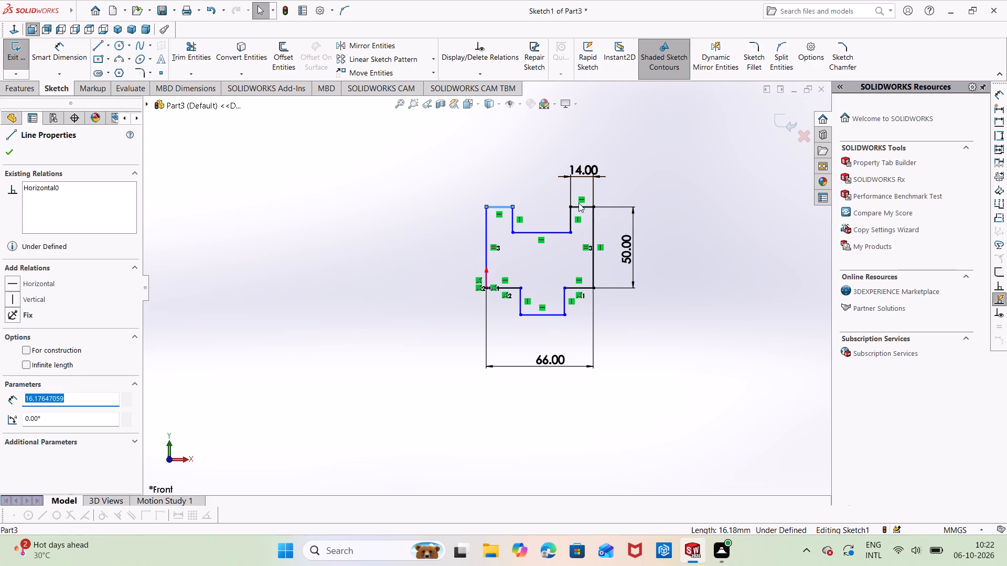
{"action": "left_click", "coordinate": [581, 205], "text": "ctrl"}
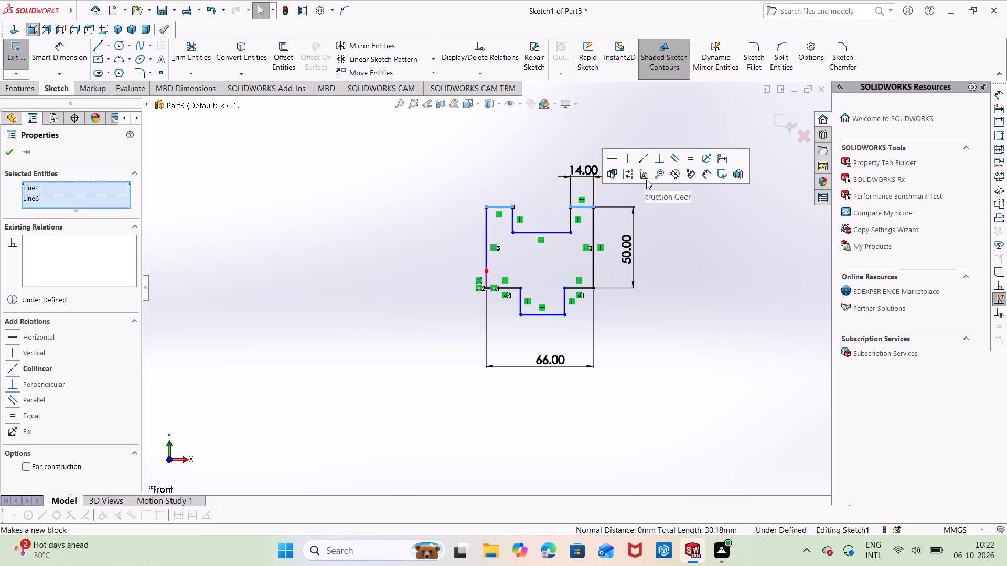
{"action": "left_click", "coordinate": [689, 157]}
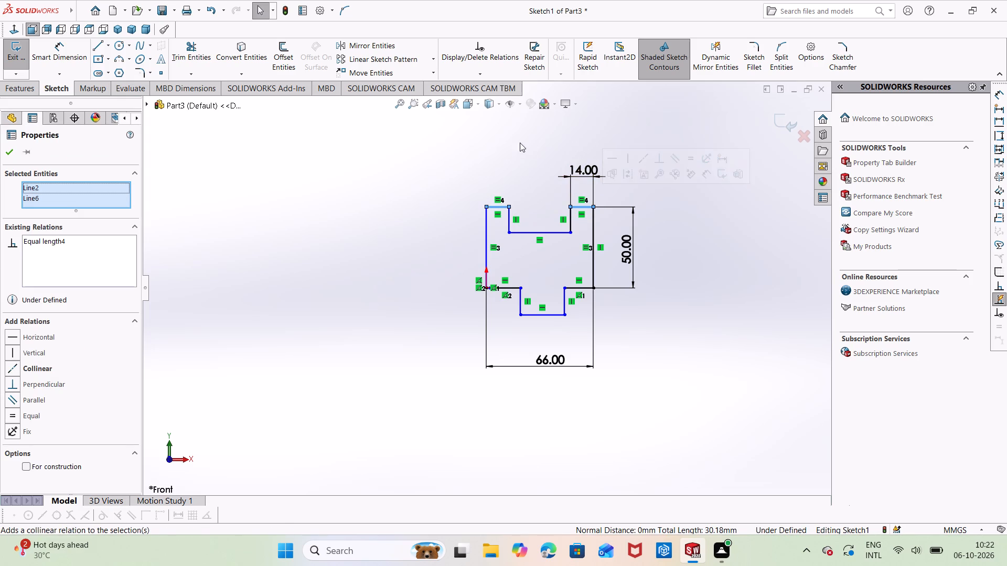
{"action": "left_click", "coordinate": [516, 143]}
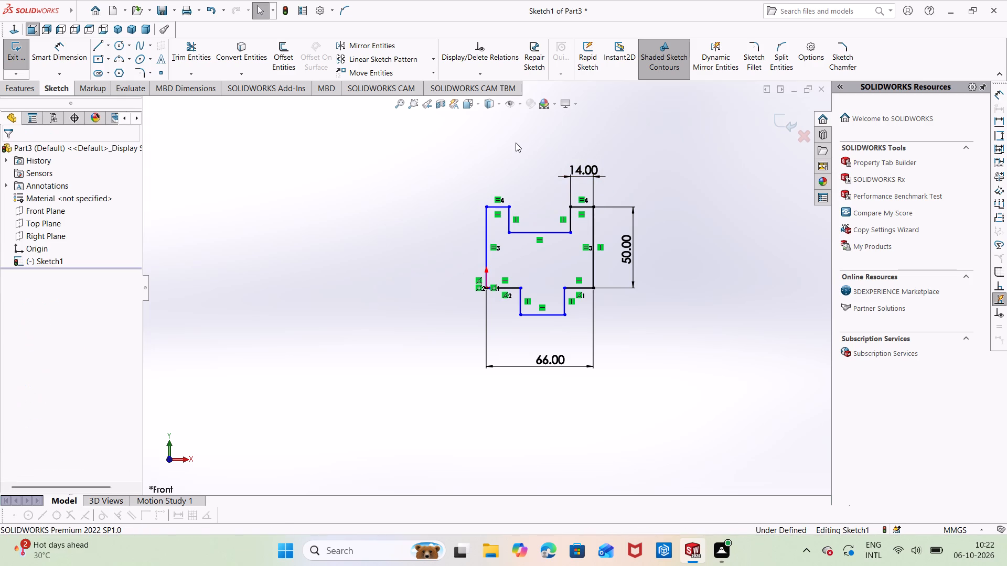
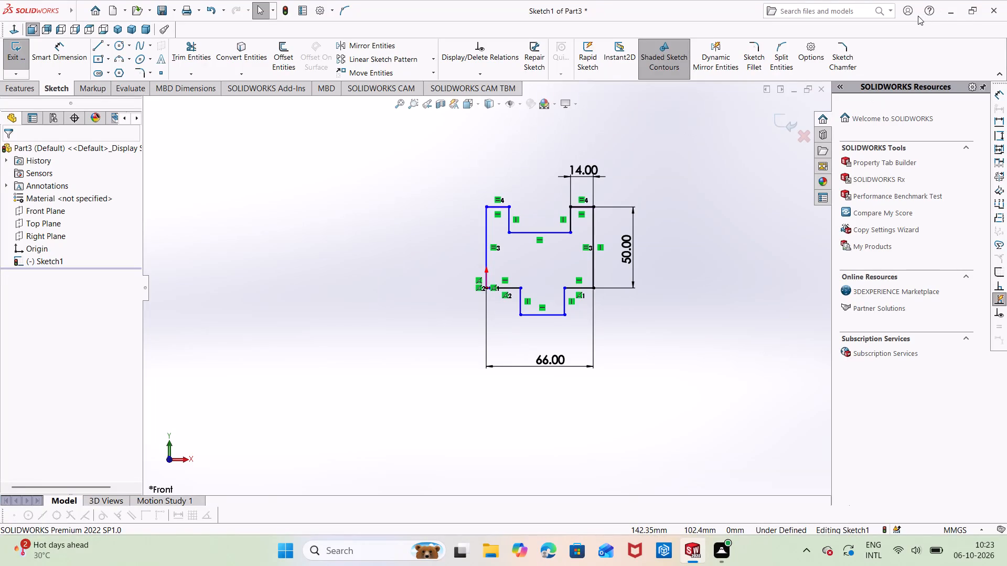
Dimension the right vertical edge of the top notch as 16 mm.
{"action": "right_click_drag", "start_coordinate": [714, 196], "coordinate": [705, 140]}
{"action": "right_click_drag", "start_coordinate": [705, 140], "coordinate": [705, 138]}
{"action": "left_click", "coordinate": [570, 213]}
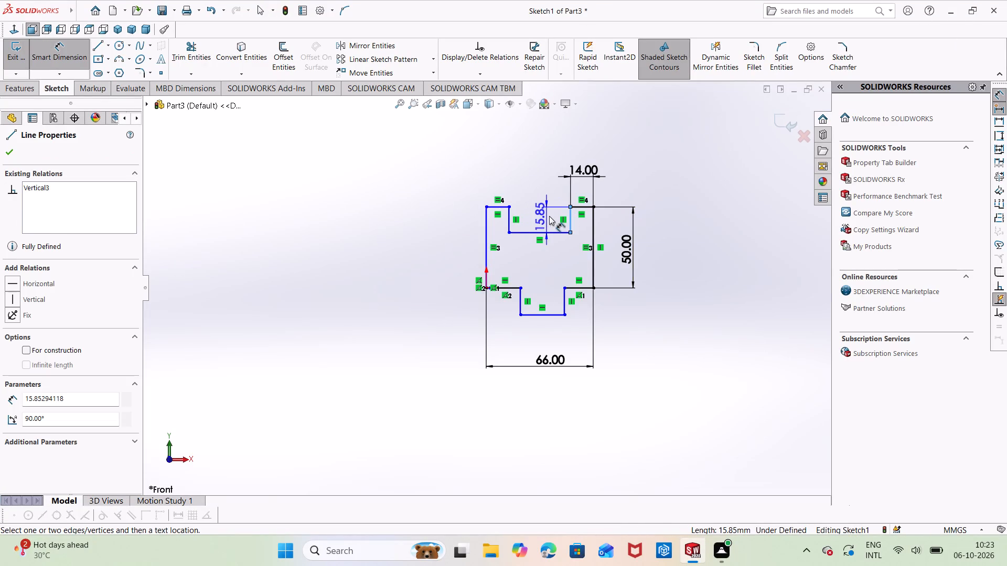
{"action": "left_click", "coordinate": [550, 216]}
{"action": "key", "text": "BackSpace"}
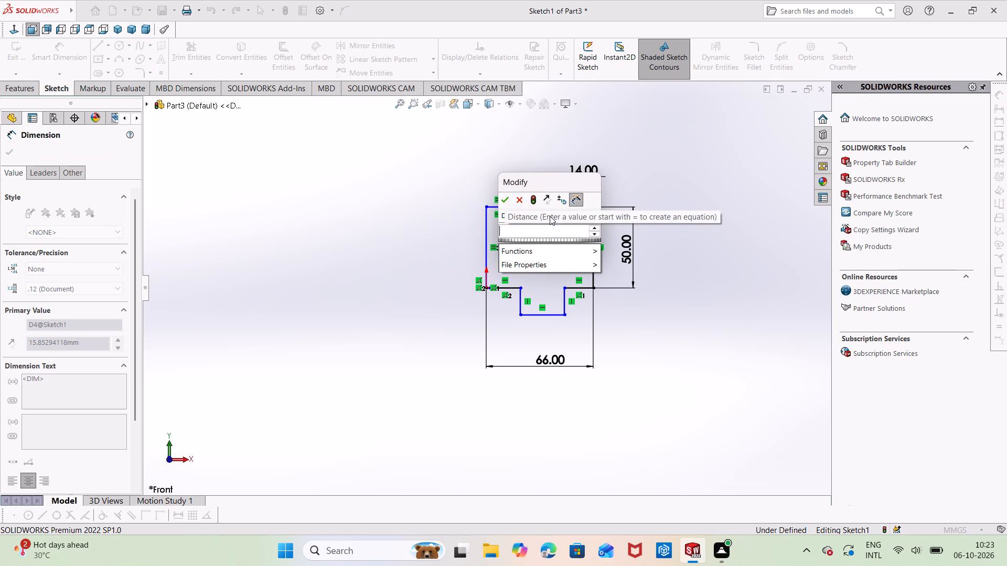
{"action": "type", "text": "16"}
{"action": "key", "text": "Return"}
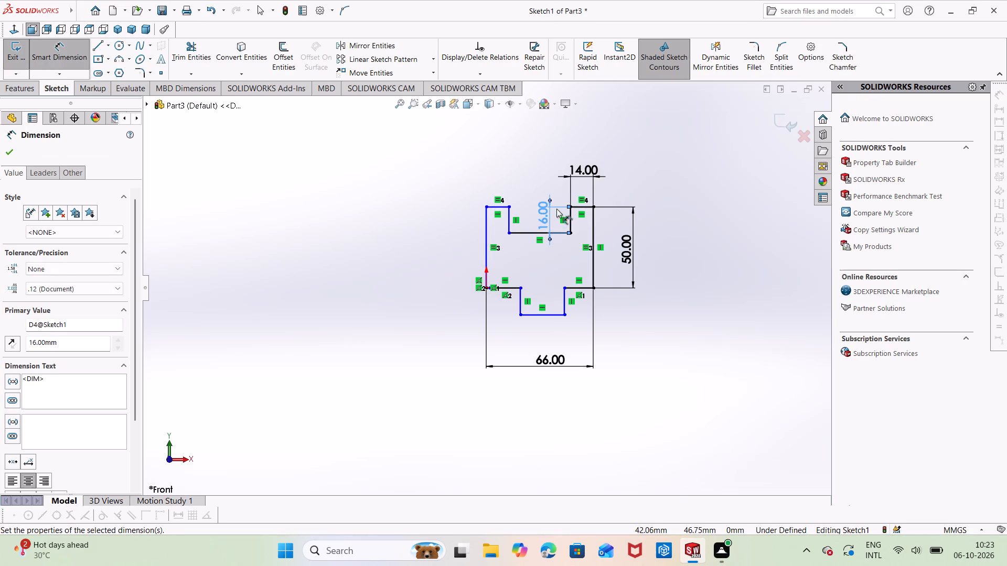
{"action": "key", "text": "Escape"}
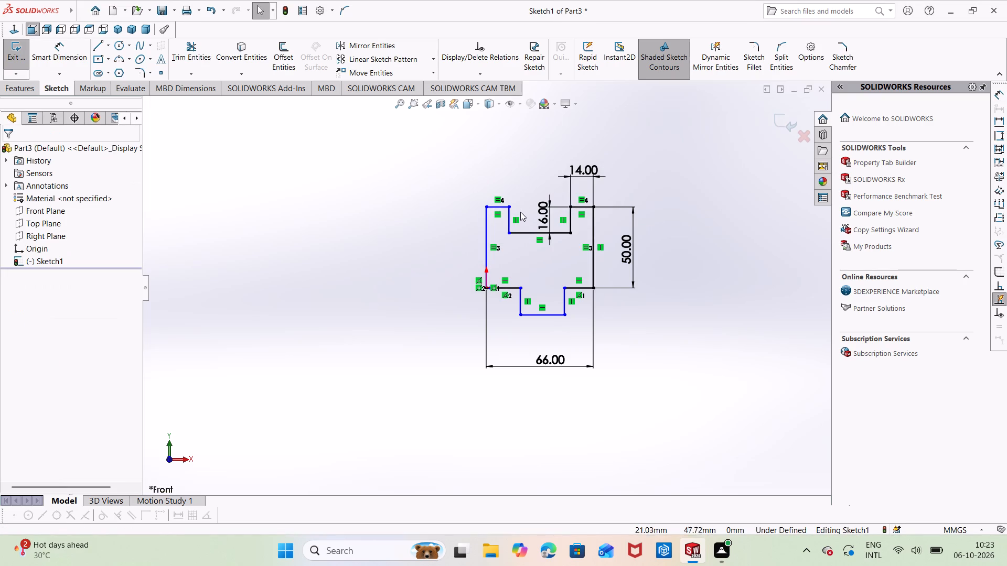
Add an Equal relation between the left and right vertical edges of the top notch.
{"action": "left_click", "coordinate": [509, 223], "text": "ctrl"}
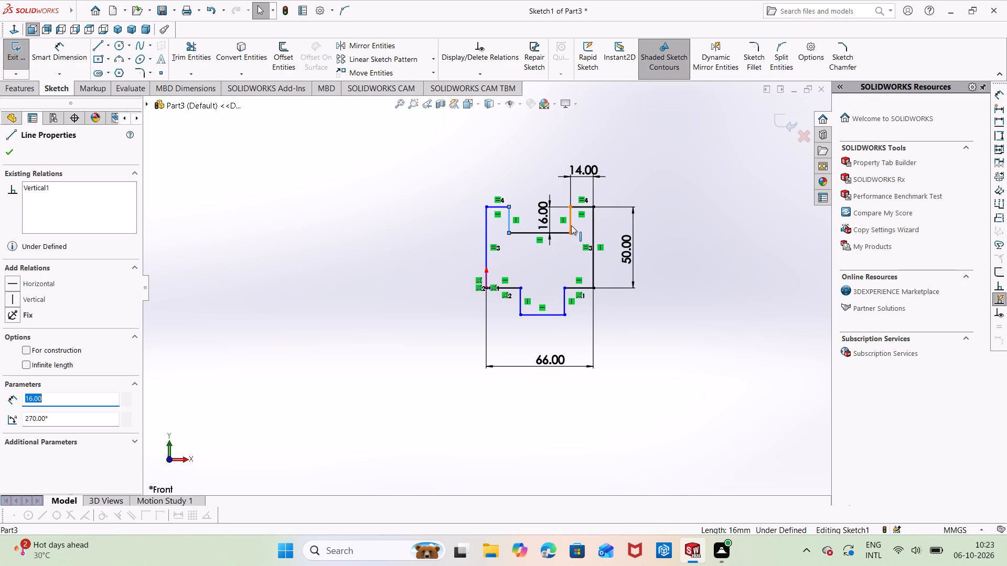
{"action": "left_click", "coordinate": [568, 224], "text": "ctrl"}
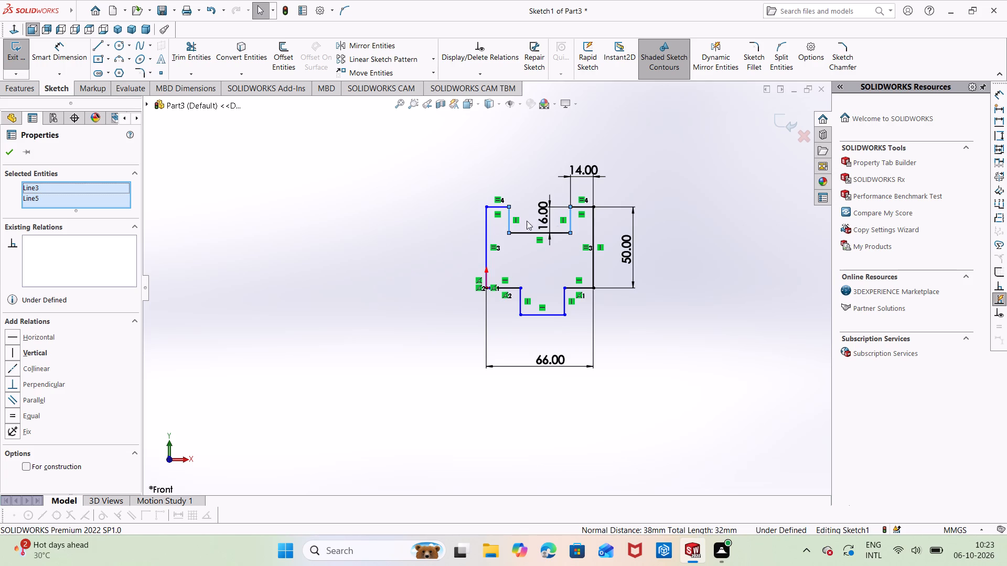
{"action": "right_click", "coordinate": [631, 184]}
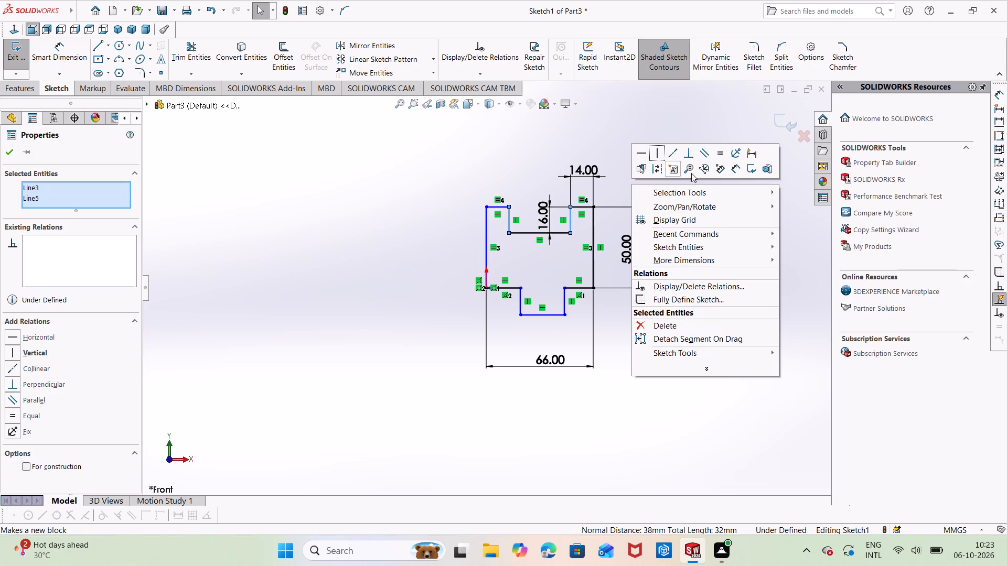
{"action": "left_click", "coordinate": [722, 155]}
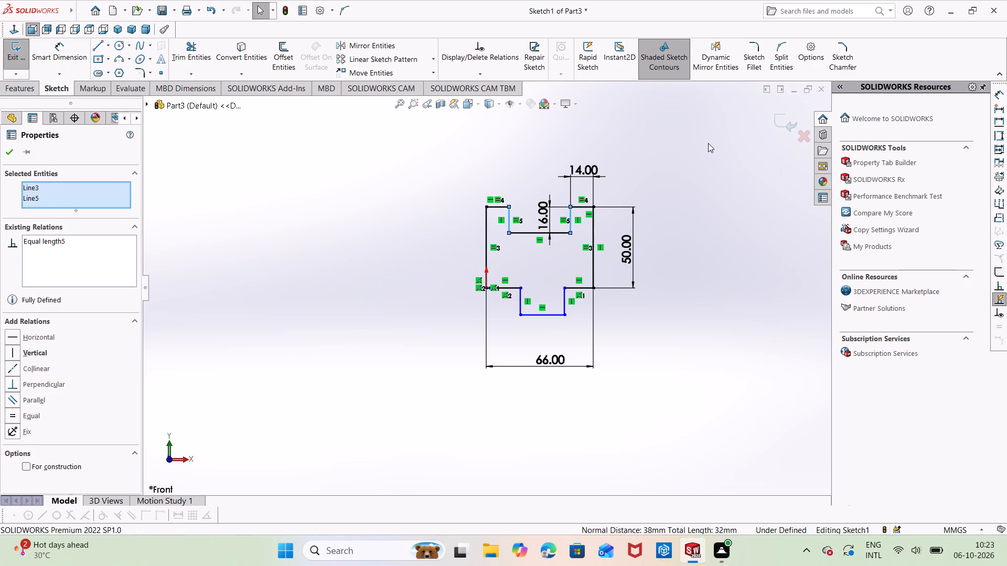
{"action": "left_click", "coordinate": [708, 143]}
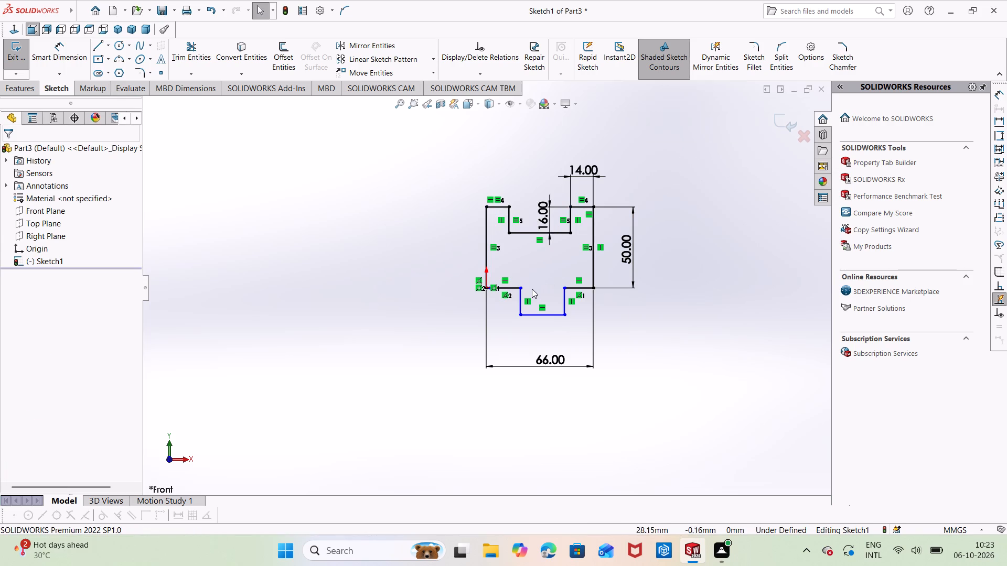
Dimension the right vertical edge of the bottom tab as 10 mm.
{"action": "right_click_drag", "start_coordinate": [643, 346], "coordinate": [657, 255]}
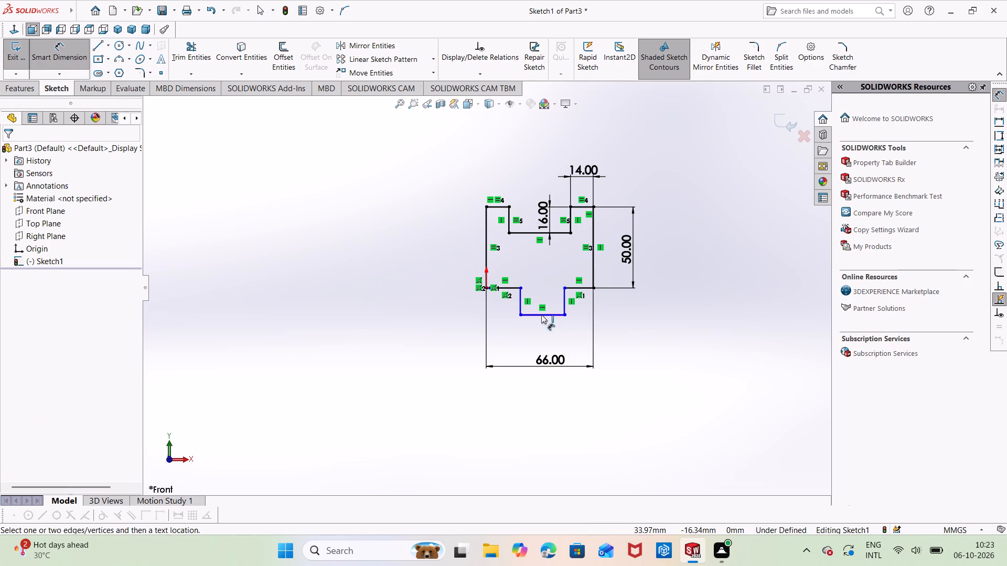
{"action": "left_click", "coordinate": [541, 314]}
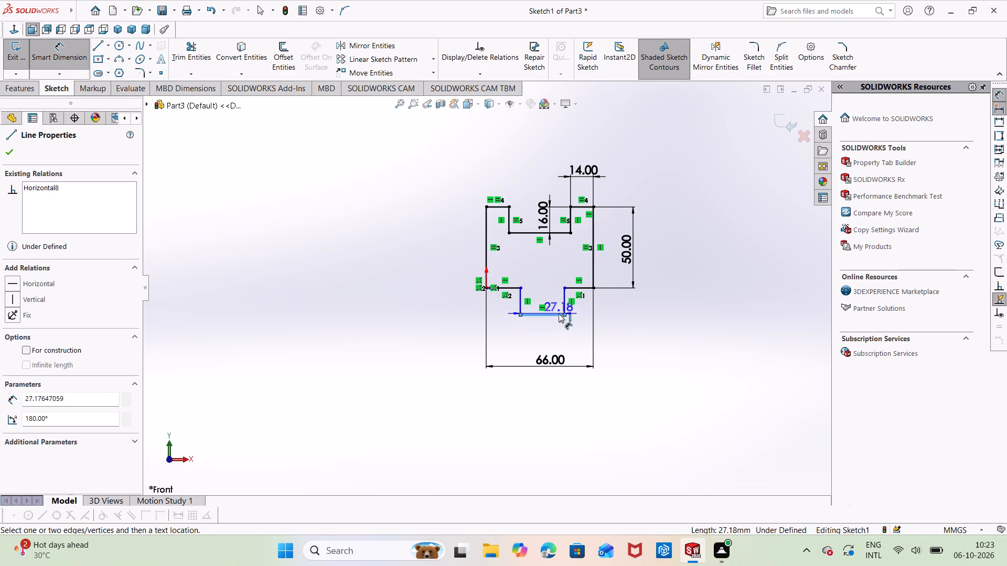
{"action": "key", "text": "Escape"}
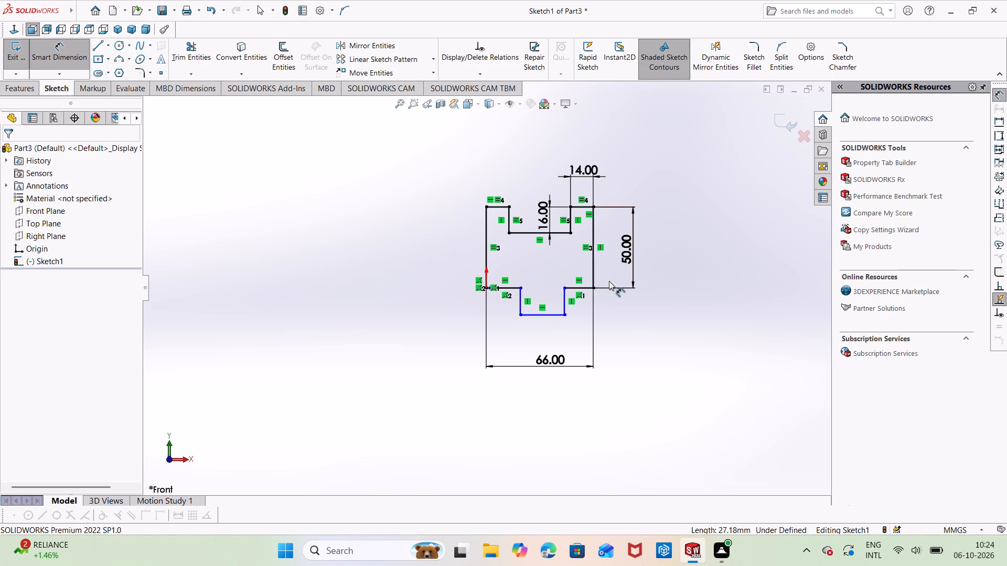
{"action": "left_click", "coordinate": [565, 300]}
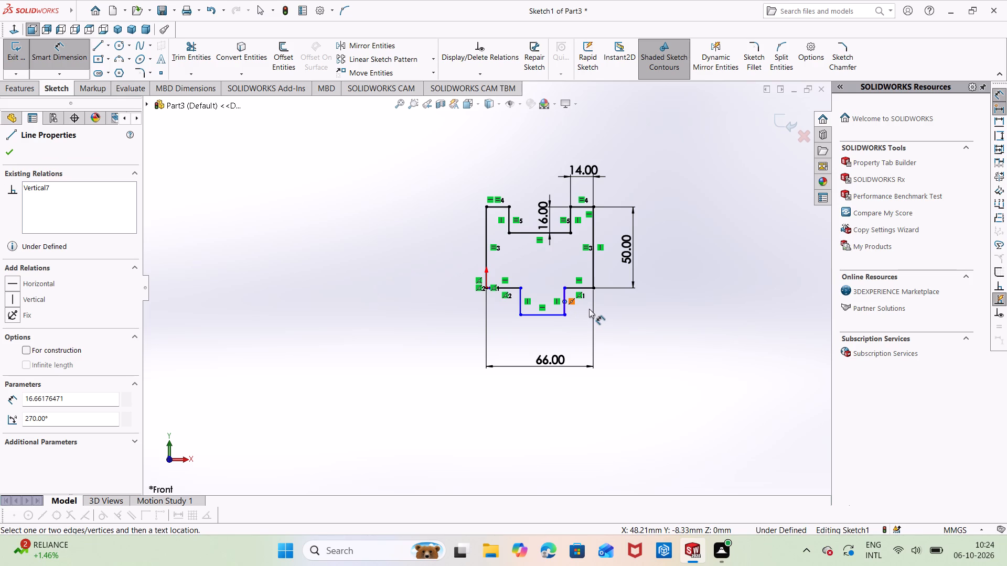
{"action": "key", "text": "Escape"}
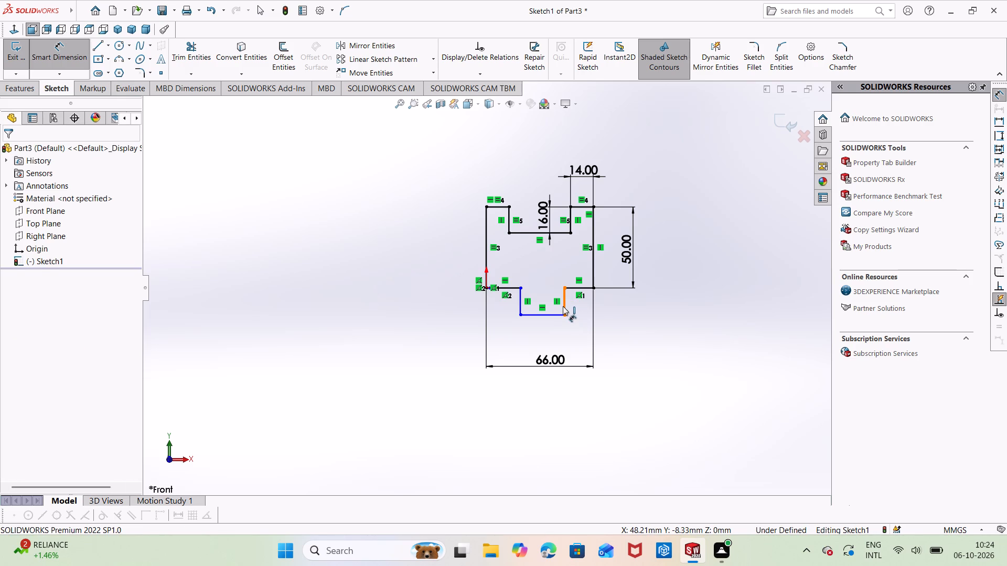
{"action": "left_click", "coordinate": [563, 306]}
{"action": "left_click", "coordinate": [579, 308]}
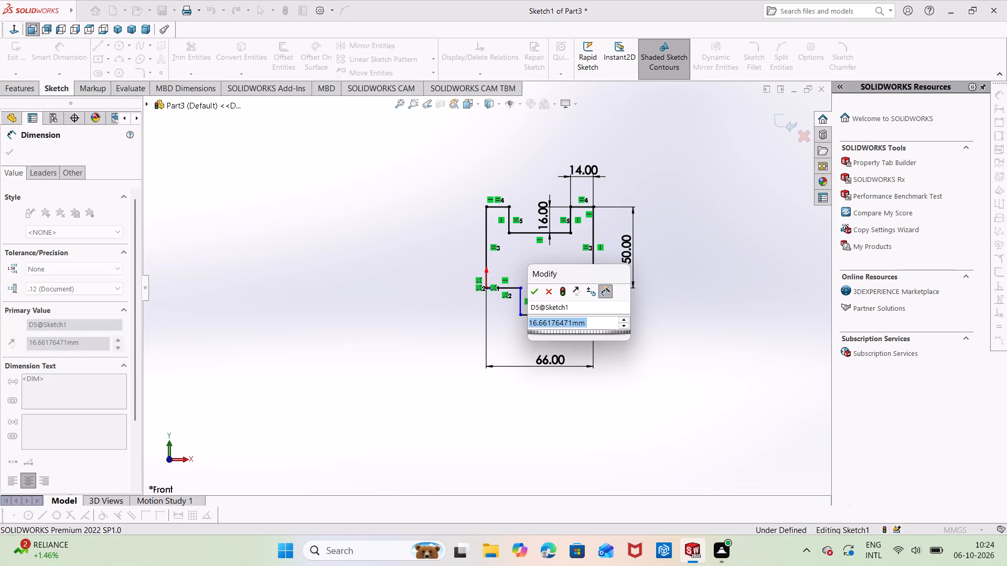
{"action": "key", "text": "BackSpace"}
{"action": "type", "text": "10"}
{"action": "key", "text": "Return"}
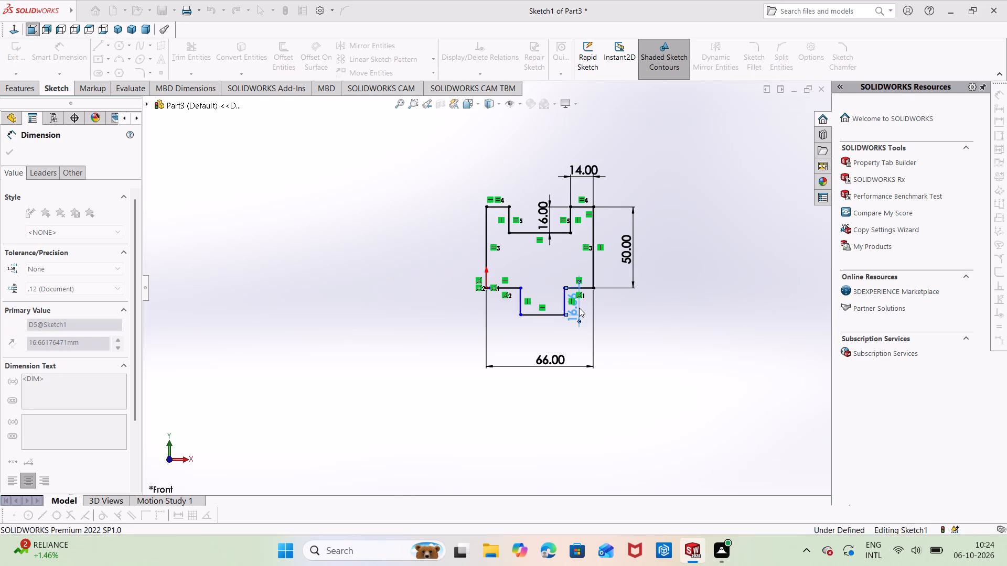
{"action": "key", "text": "Escape"}
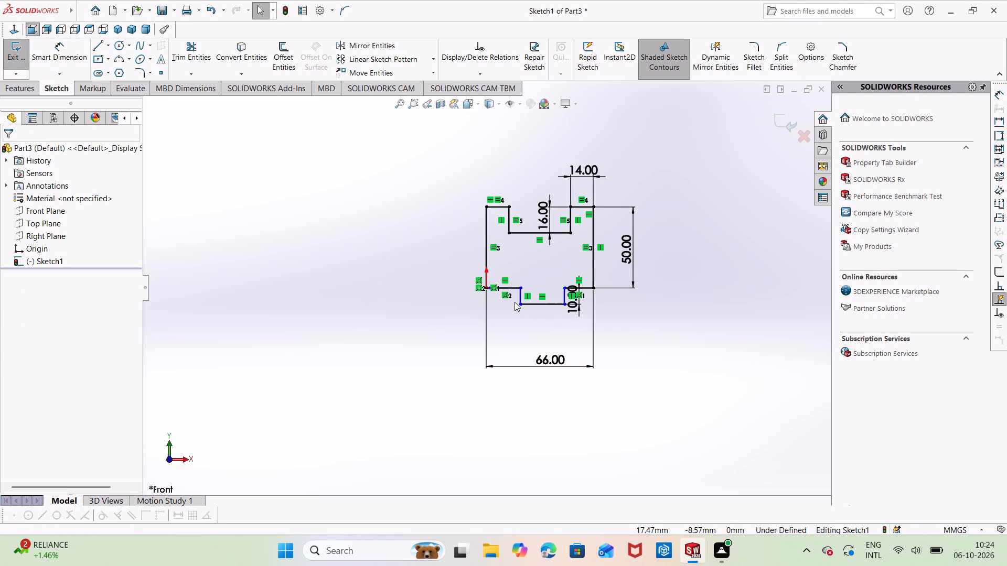
Dimension the horizontal bottom edge of the tab as 32 mm.
{"action": "left_click", "coordinate": [520, 303], "text": "ctrl"}
{"action": "left_click", "coordinate": [565, 302], "text": "ctrl"}
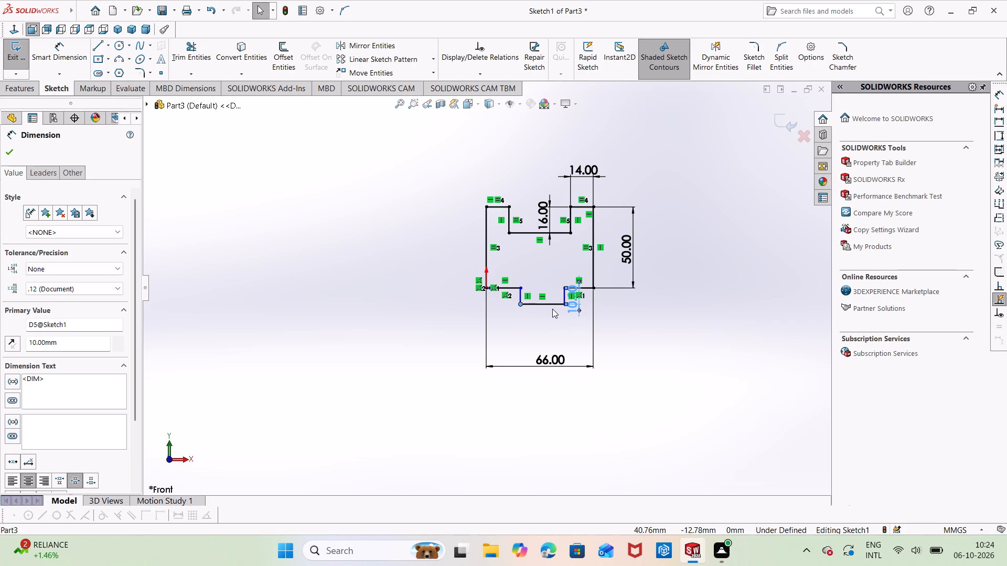
{"action": "right_click_drag", "start_coordinate": [581, 353], "coordinate": [571, 324]}
{"action": "right_click_drag", "start_coordinate": [532, 341], "coordinate": [539, 322]}
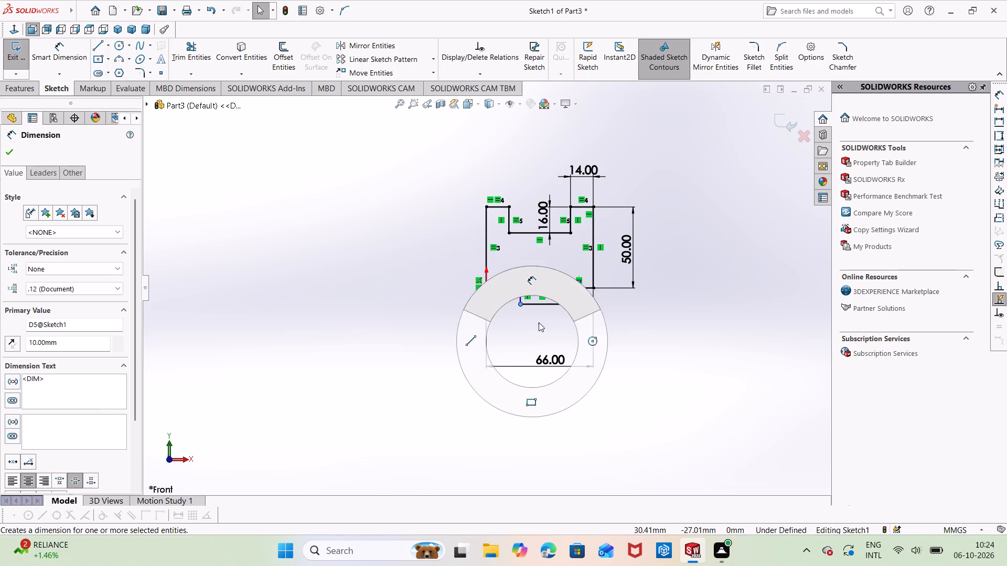
{"action": "right_click_drag", "start_coordinate": [539, 322], "coordinate": [549, 306]}
{"action": "right_click_drag", "start_coordinate": [532, 330], "coordinate": [544, 279]}
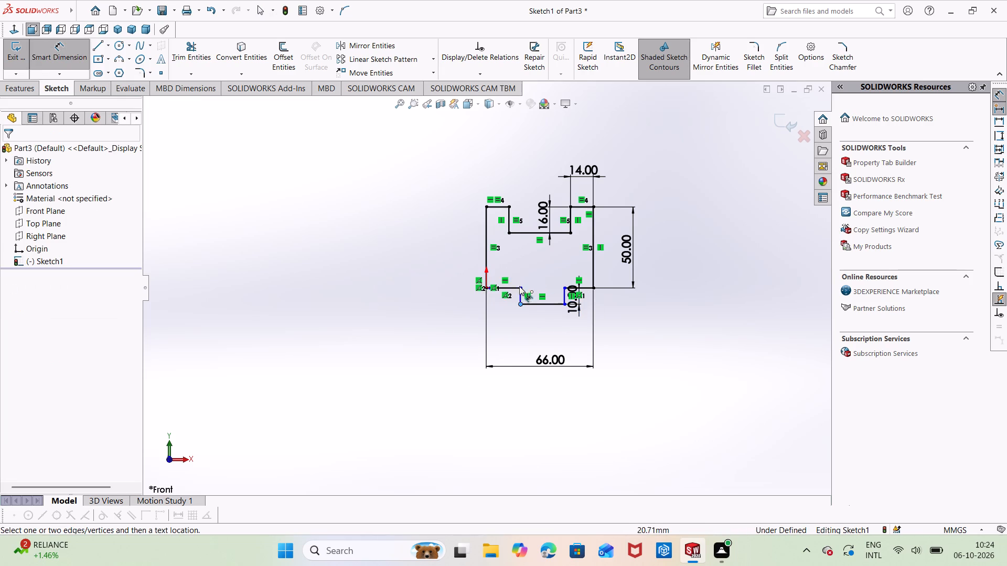
{"action": "left_click", "coordinate": [533, 306]}
{"action": "left_click", "coordinate": [541, 331]}
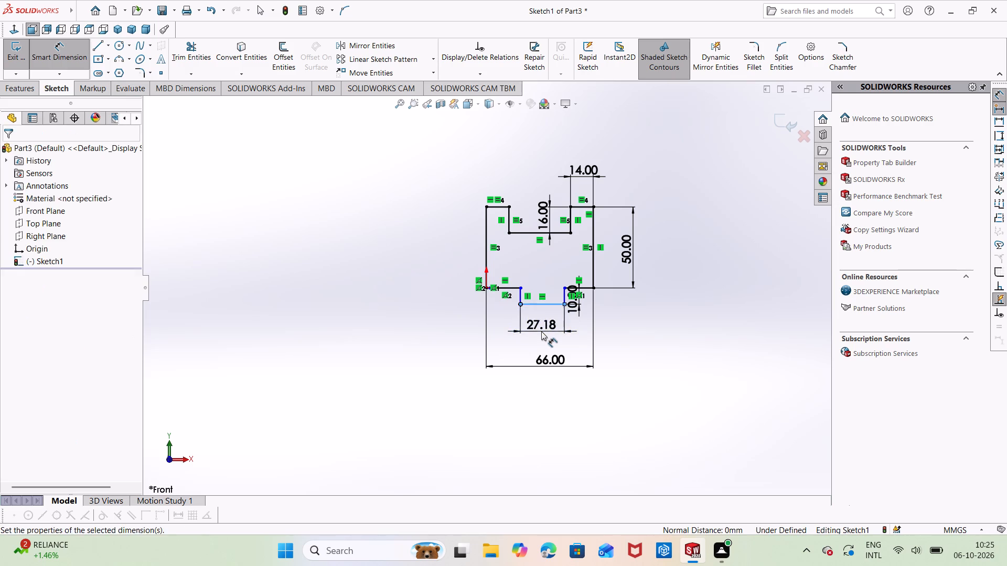
{"action": "key", "text": "BackSpace"}
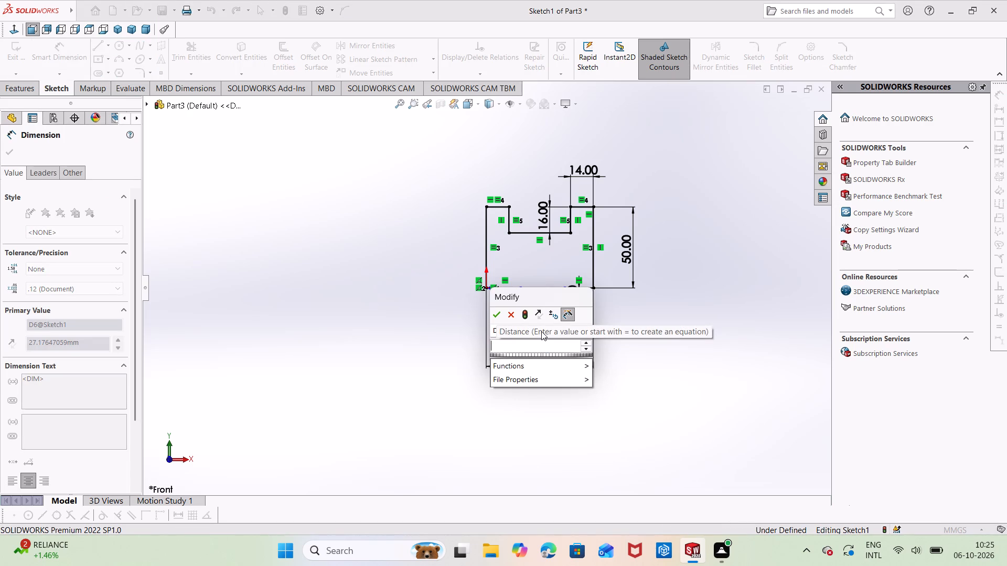
{"action": "type", "text": "32"}
{"action": "key", "text": "Return"}
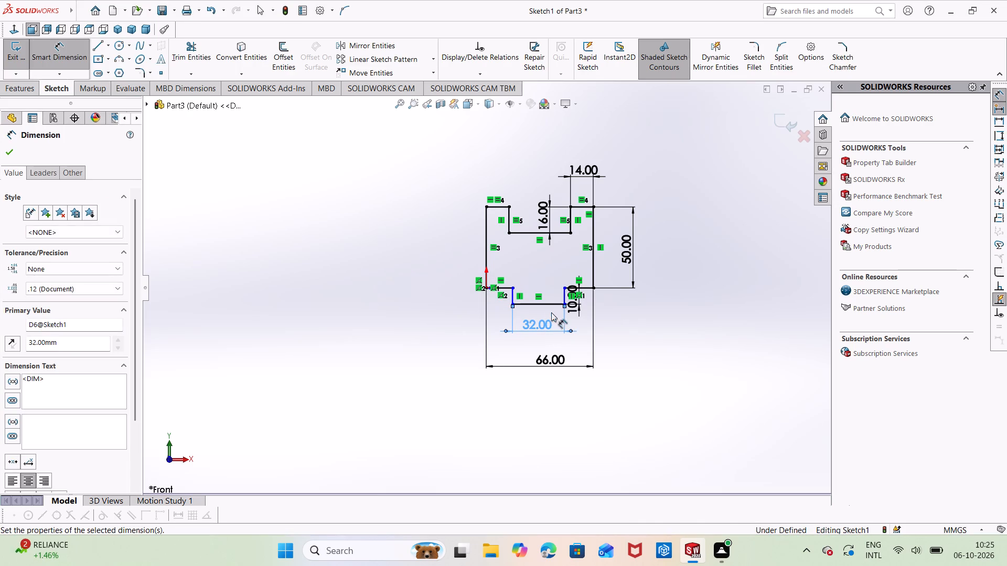
{"action": "key", "text": "Escape"}
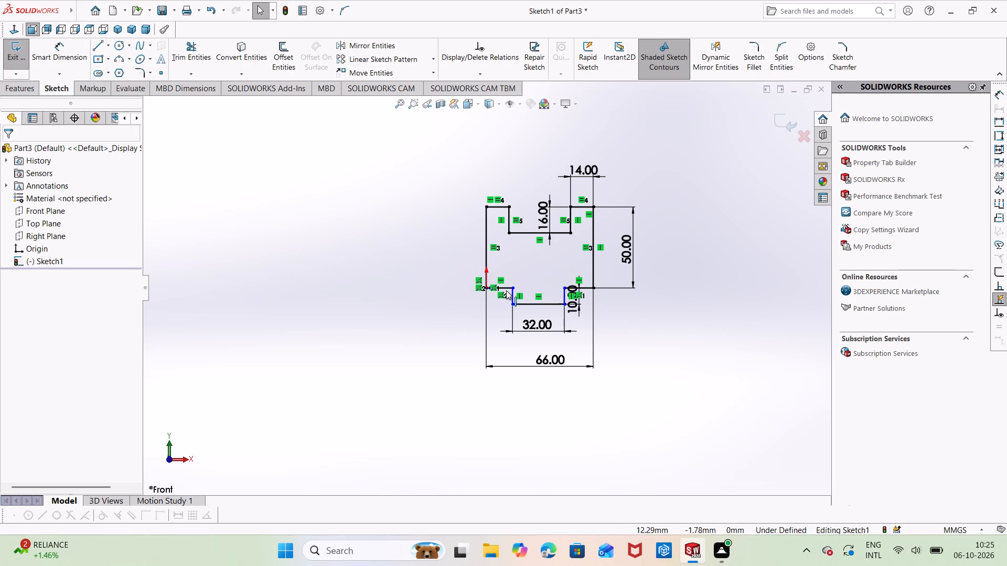
Add an Equal relation between the two short horizontal edges on either side of the bottom tab.
{"action": "left_click", "coordinate": [506, 289], "text": "ctrl"}
{"action": "left_click", "coordinate": [583, 288], "text": "ctrl"}
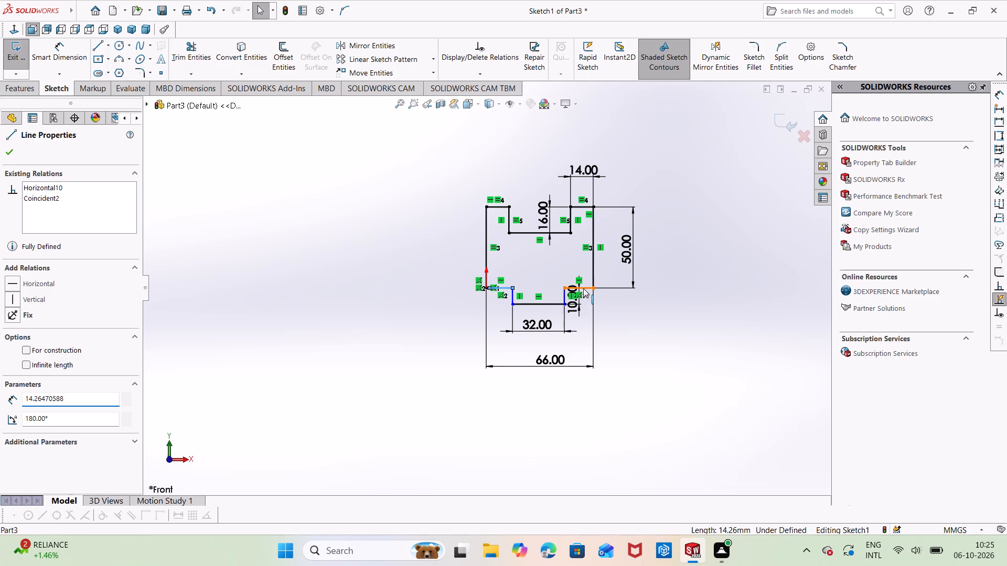
{"action": "left_click", "coordinate": [690, 243]}
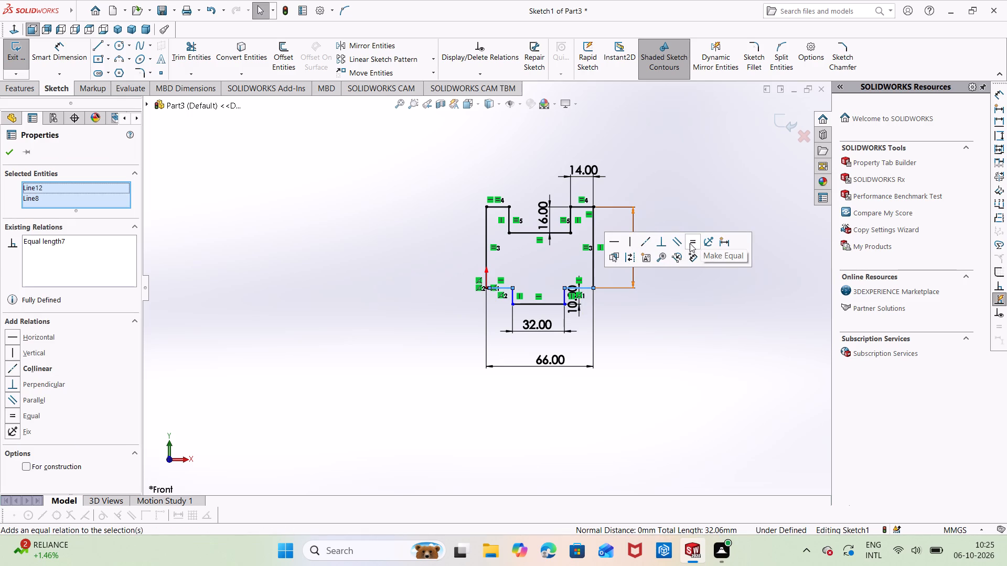
{"action": "left_click", "coordinate": [705, 190]}
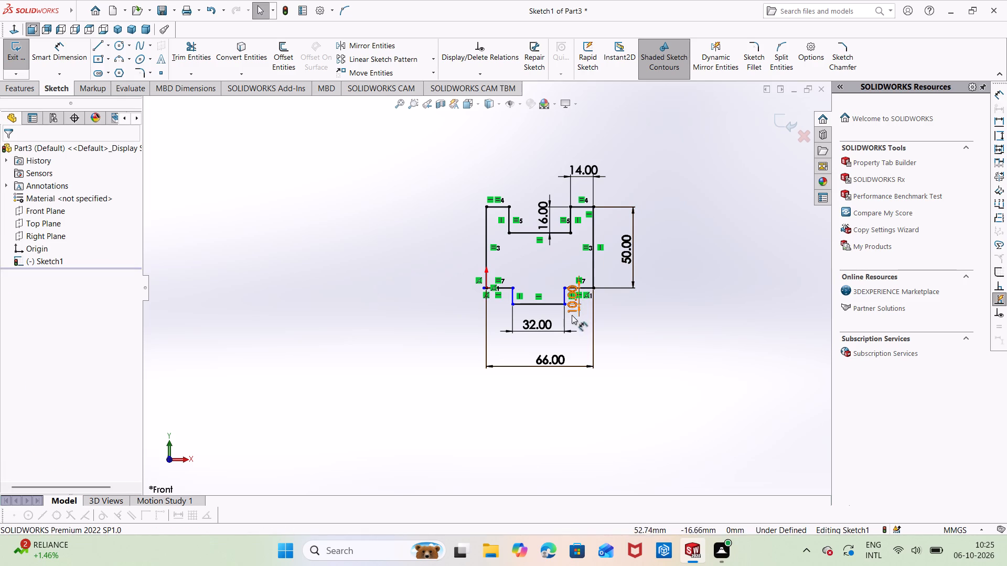
{"action": "key", "text": "Escape"}
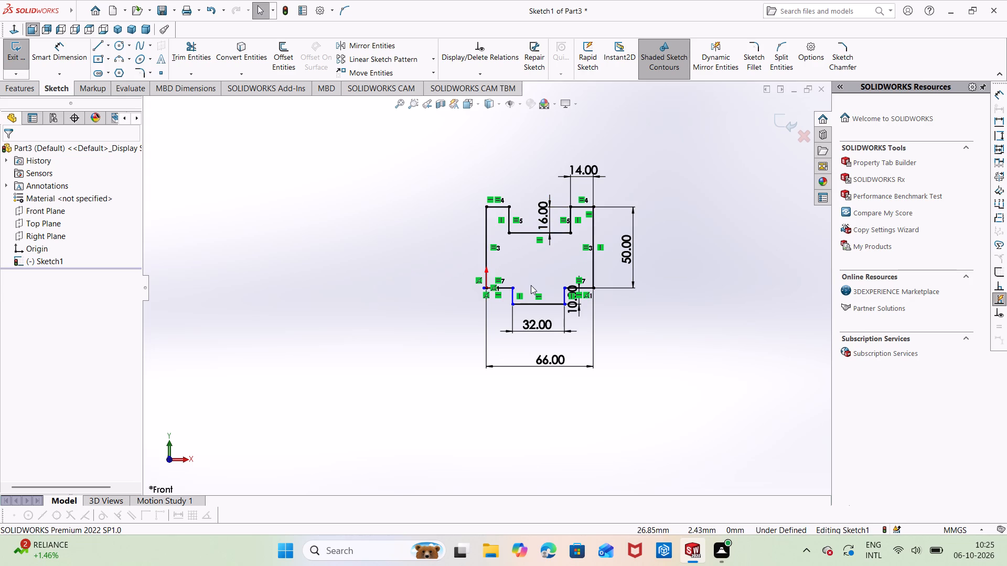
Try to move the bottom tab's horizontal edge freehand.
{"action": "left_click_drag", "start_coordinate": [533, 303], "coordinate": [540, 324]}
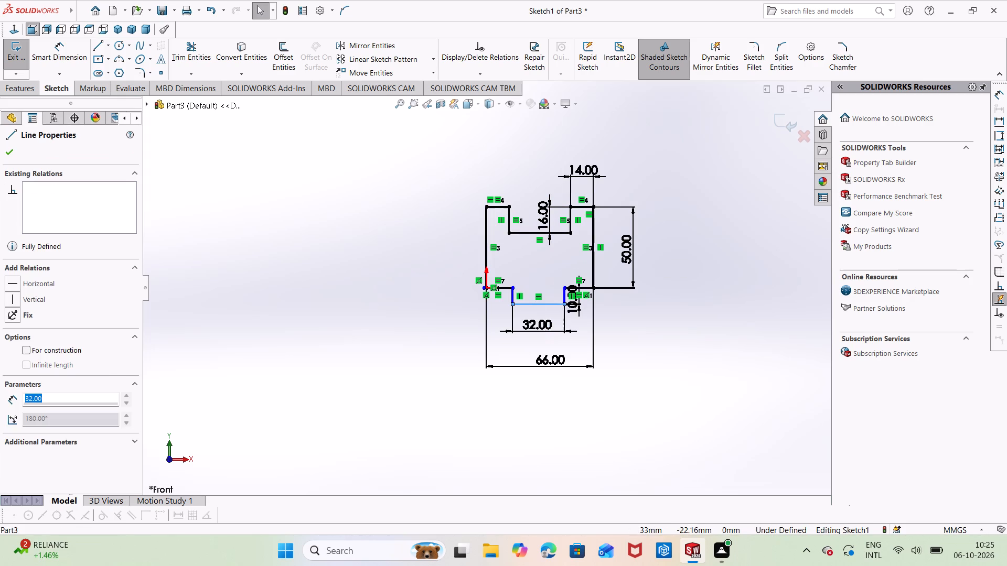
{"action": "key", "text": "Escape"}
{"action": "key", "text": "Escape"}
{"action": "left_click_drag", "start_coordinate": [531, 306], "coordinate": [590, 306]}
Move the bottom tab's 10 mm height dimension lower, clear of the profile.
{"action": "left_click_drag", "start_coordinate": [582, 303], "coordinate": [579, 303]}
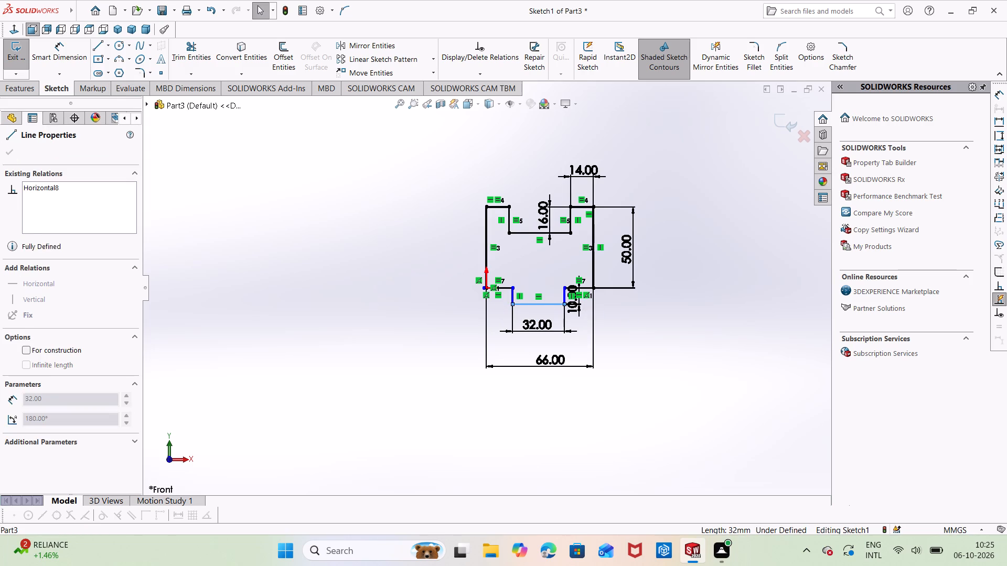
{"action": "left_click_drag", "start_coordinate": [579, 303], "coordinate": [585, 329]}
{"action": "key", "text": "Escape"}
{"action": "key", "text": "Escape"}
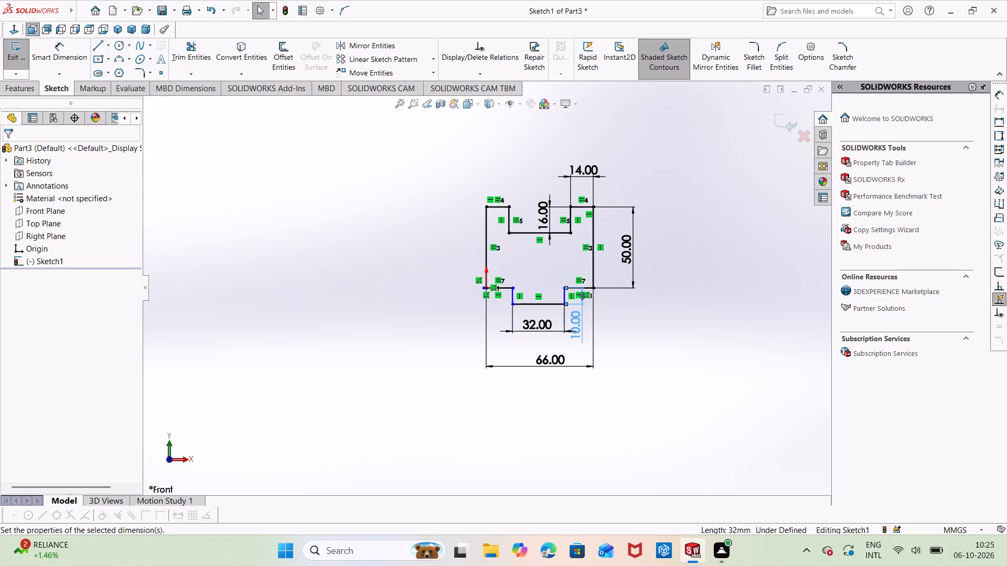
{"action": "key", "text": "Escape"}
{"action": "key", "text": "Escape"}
Delete the bottom tab's 10 mm height dimension.
{"action": "right_click", "coordinate": [585, 317]}
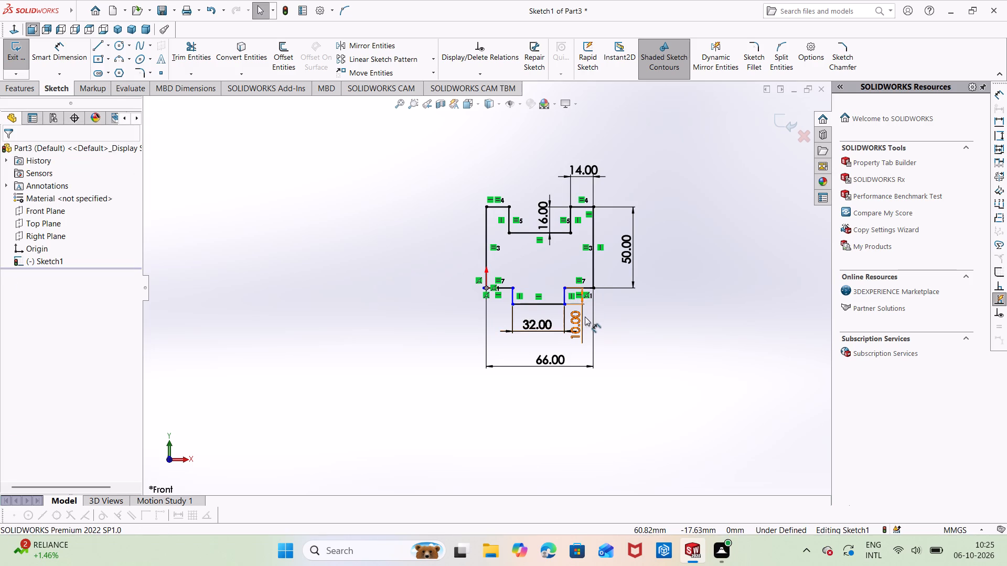
{"action": "left_click", "coordinate": [602, 407]}
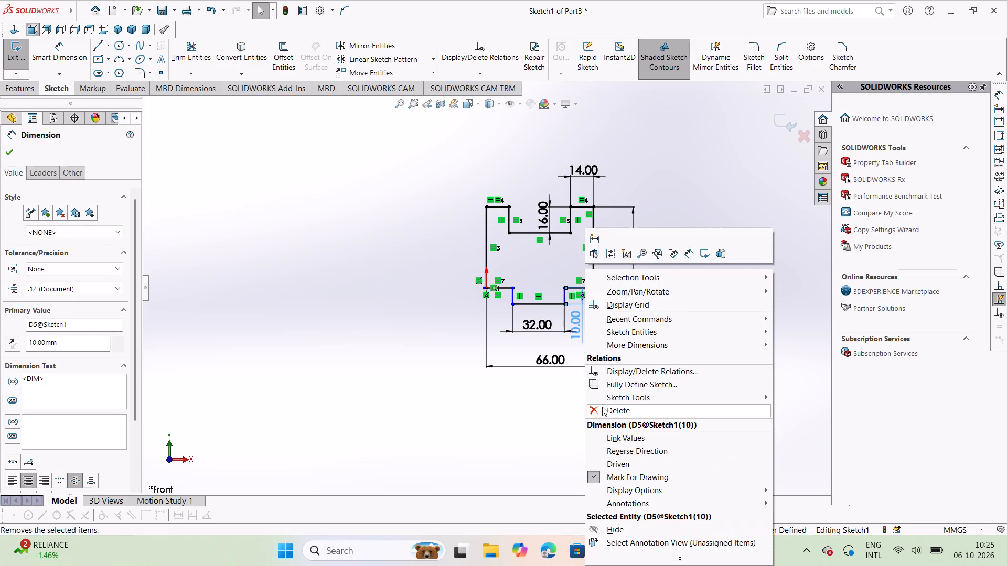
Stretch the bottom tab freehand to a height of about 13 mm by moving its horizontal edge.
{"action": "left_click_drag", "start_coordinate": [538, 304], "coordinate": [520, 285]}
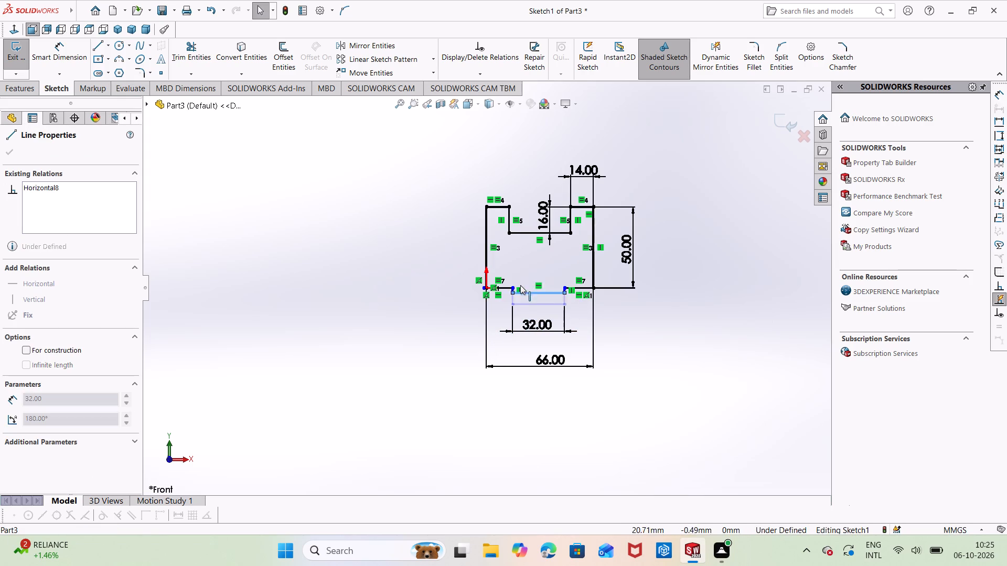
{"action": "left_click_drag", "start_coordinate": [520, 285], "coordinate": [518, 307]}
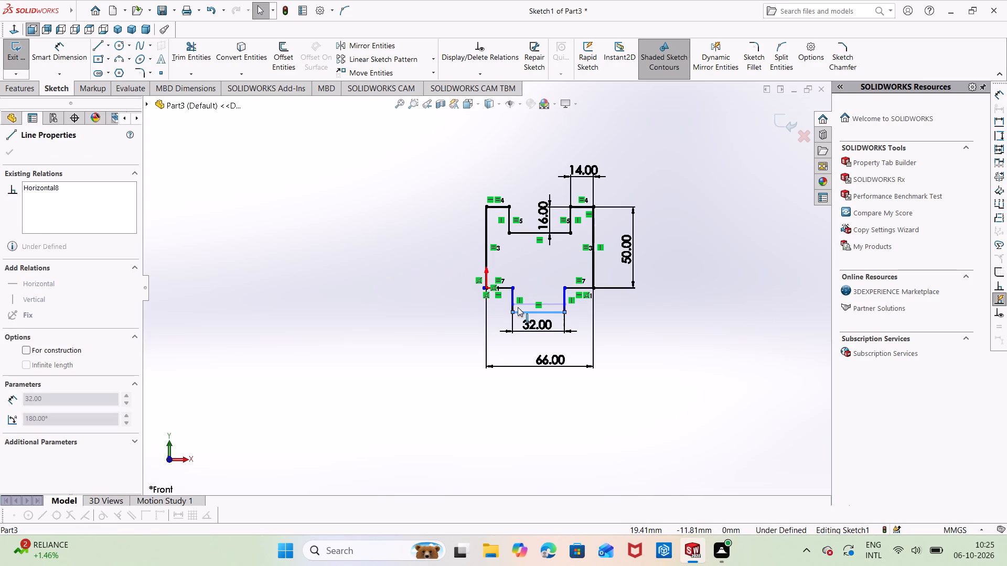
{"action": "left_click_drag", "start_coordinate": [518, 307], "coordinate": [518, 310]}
Dimension the right vertical edge of the bottom tab at 10 mm, placing the dimension outside the profile beneath the 50 mm one.
{"action": "right_click_drag", "start_coordinate": [693, 368], "coordinate": [682, 284]}
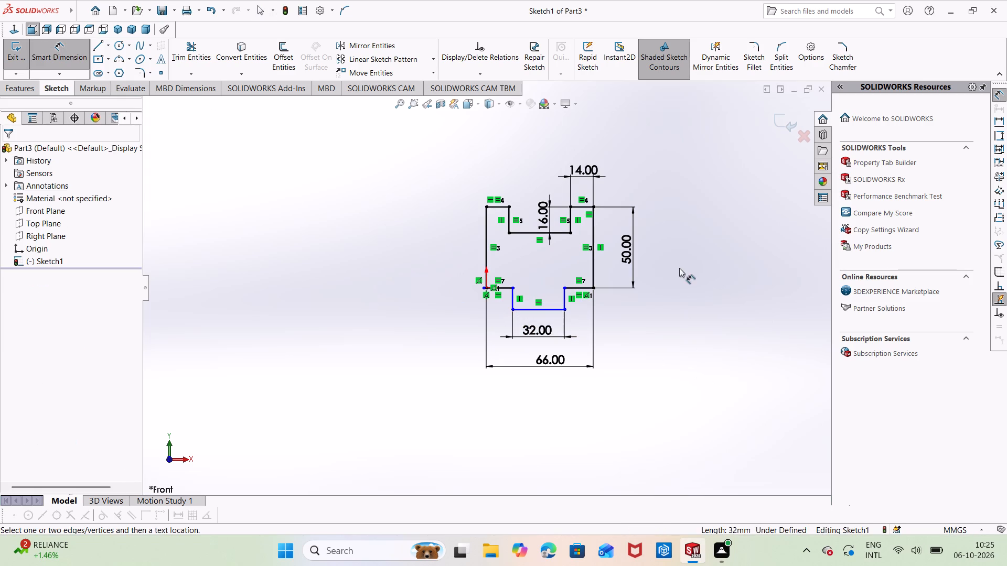
{"action": "left_click", "coordinate": [563, 300]}
{"action": "left_click", "coordinate": [629, 308]}
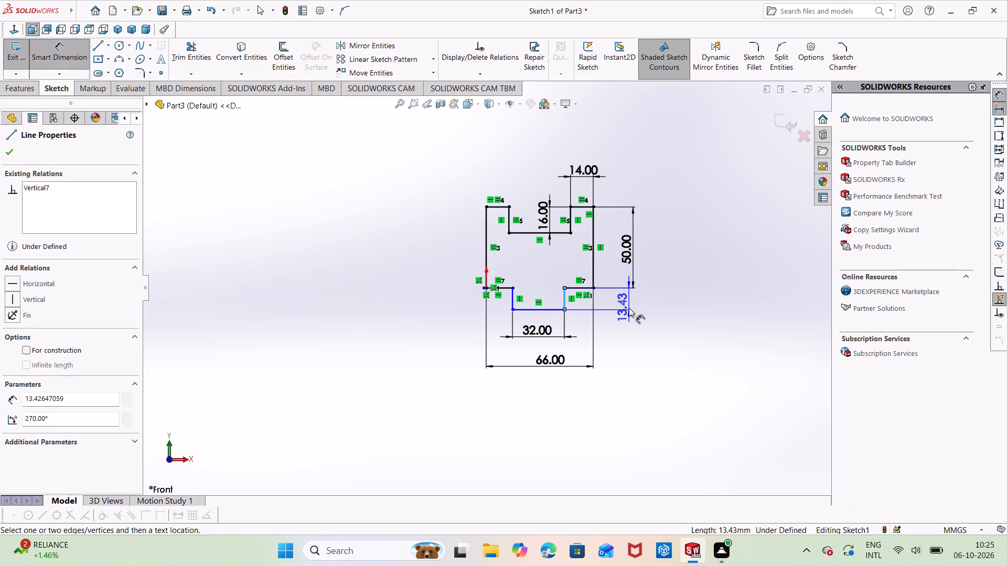
{"action": "key", "text": "BackSpace"}
{"action": "type", "text": "10"}
{"action": "key", "text": "Return"}
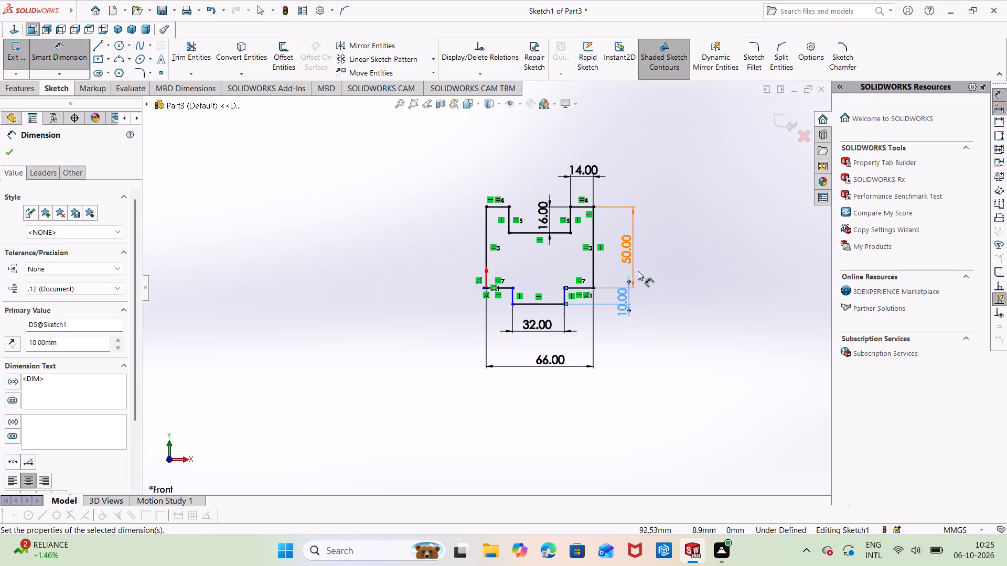
{"action": "key", "text": "Escape"}
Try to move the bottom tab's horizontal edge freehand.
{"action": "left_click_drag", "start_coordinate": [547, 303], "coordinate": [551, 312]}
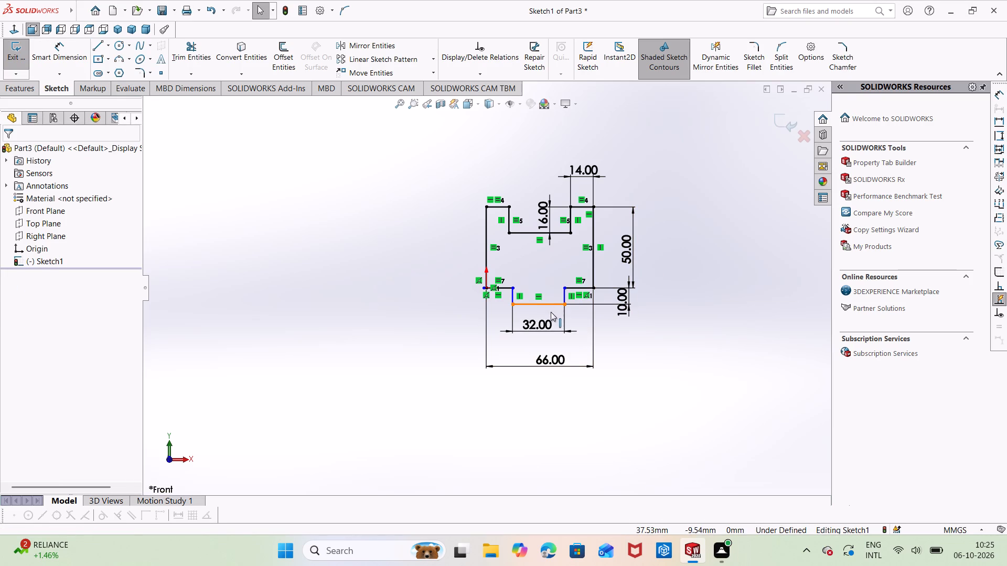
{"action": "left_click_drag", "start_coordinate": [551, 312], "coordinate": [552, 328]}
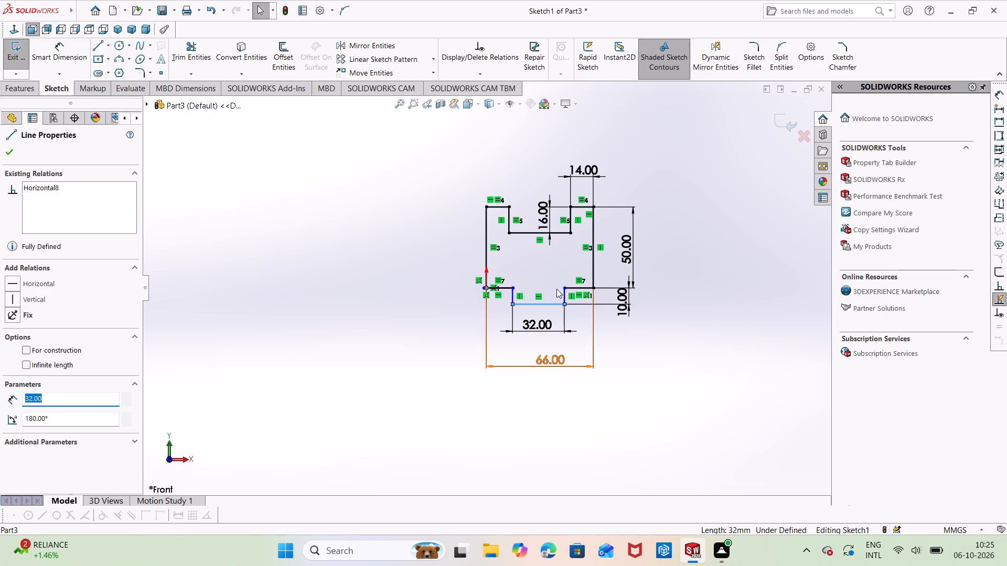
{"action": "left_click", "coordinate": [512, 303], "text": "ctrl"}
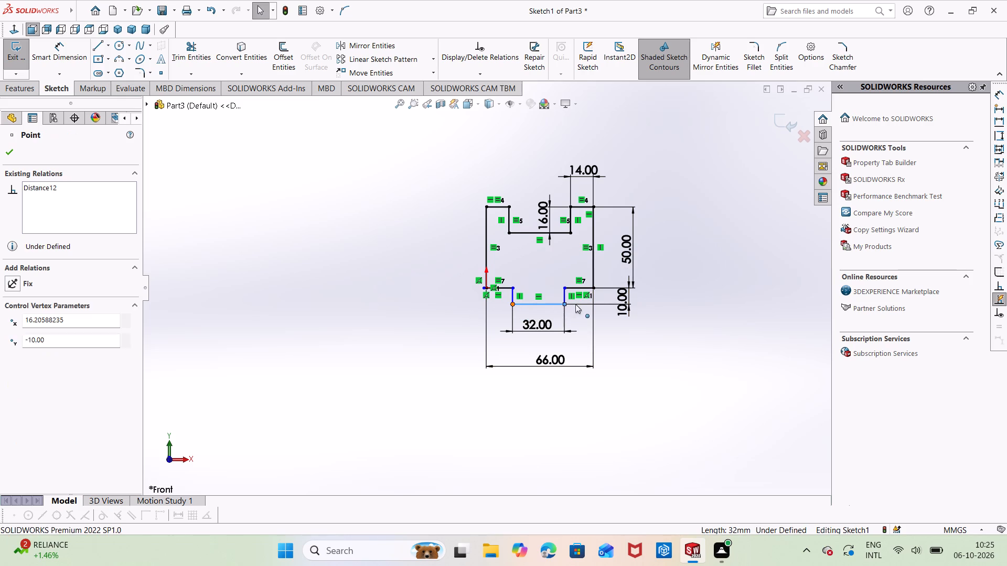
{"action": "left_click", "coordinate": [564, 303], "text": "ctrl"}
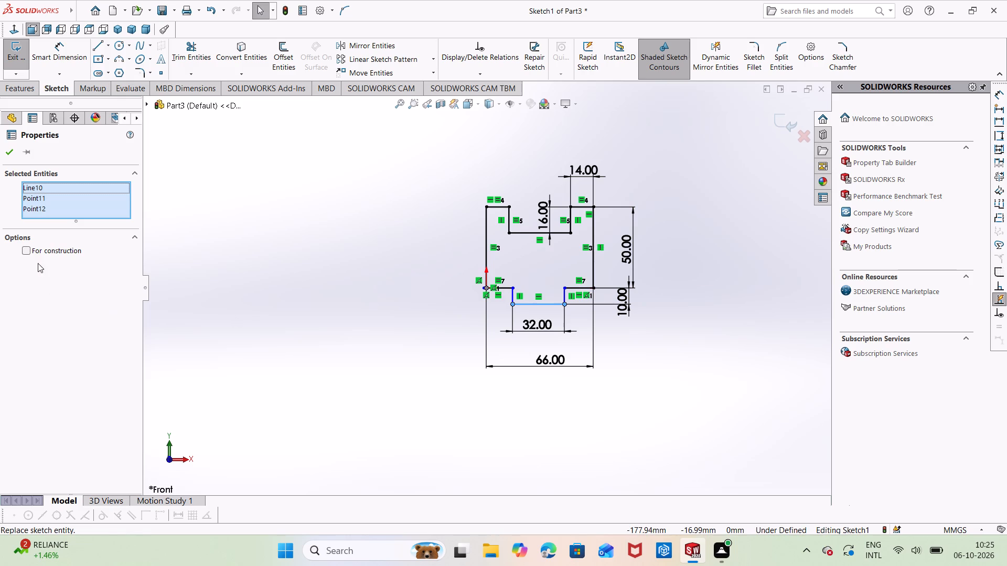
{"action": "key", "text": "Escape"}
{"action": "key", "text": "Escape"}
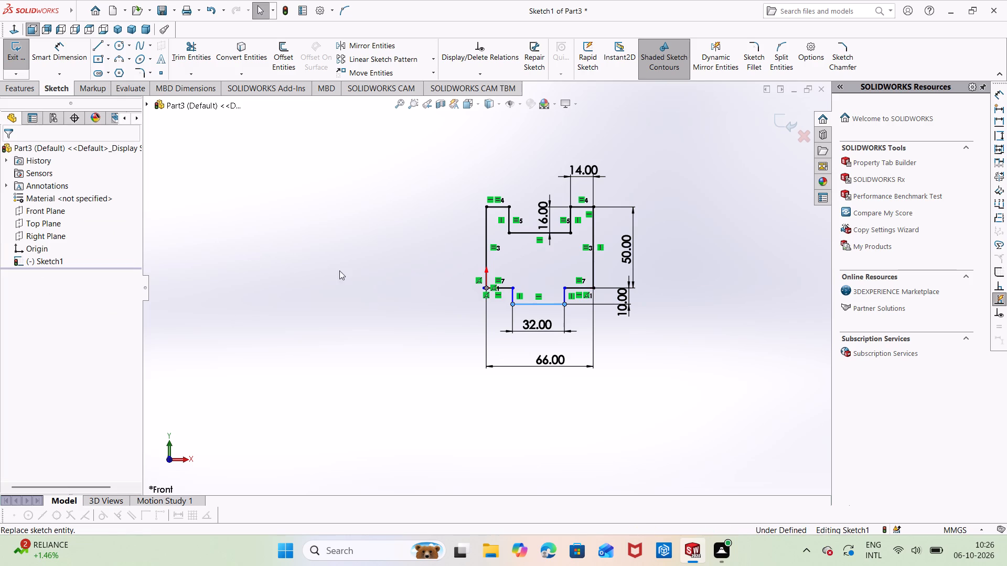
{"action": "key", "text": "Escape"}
Add a Horizontal relation between the two lower corner points of the bottom tab.
{"action": "left_click", "coordinate": [510, 302], "text": "ctrl"}
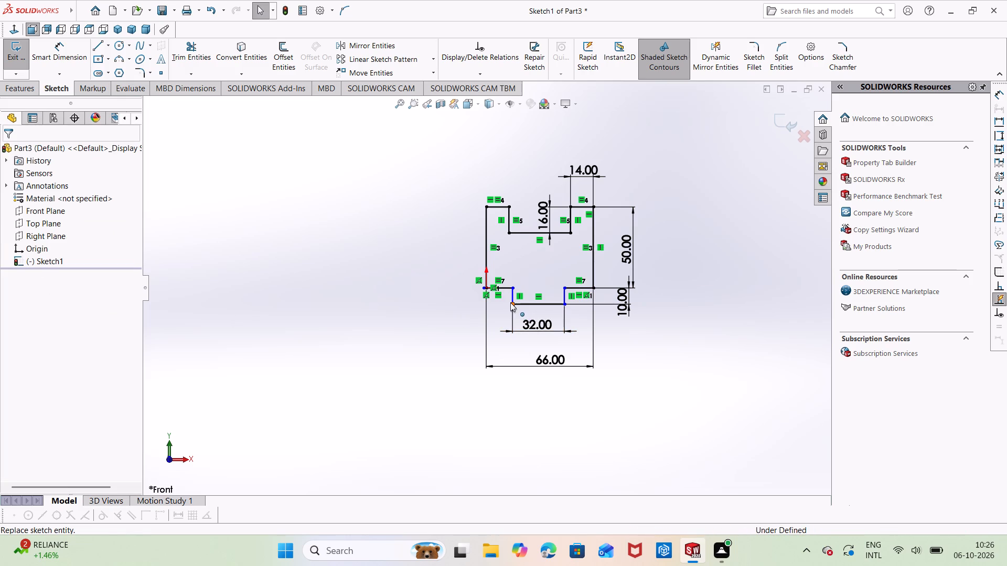
{"action": "left_click", "coordinate": [565, 304], "text": "ctrl"}
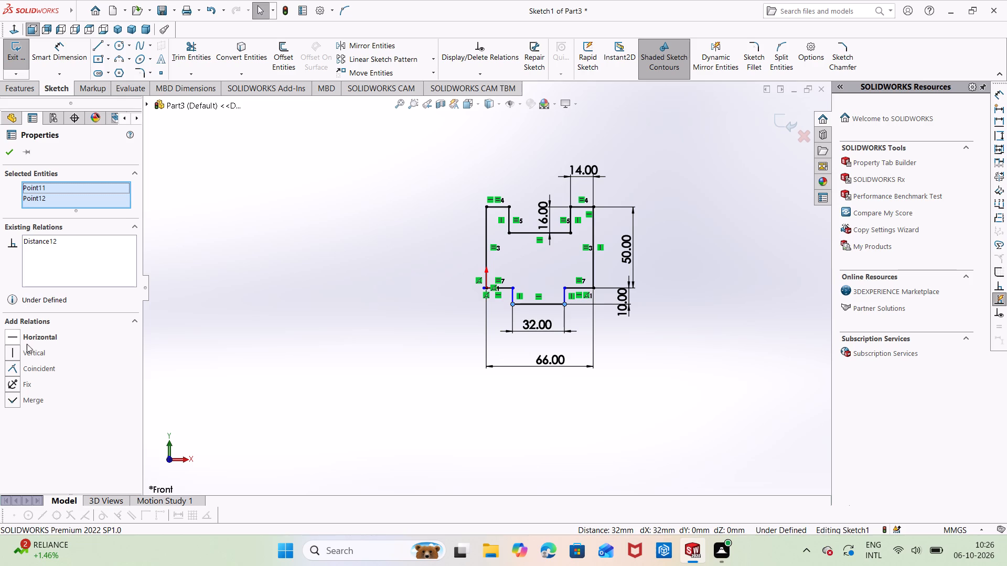
{"action": "left_click", "coordinate": [45, 340]}
{"action": "left_click", "coordinate": [226, 297]}
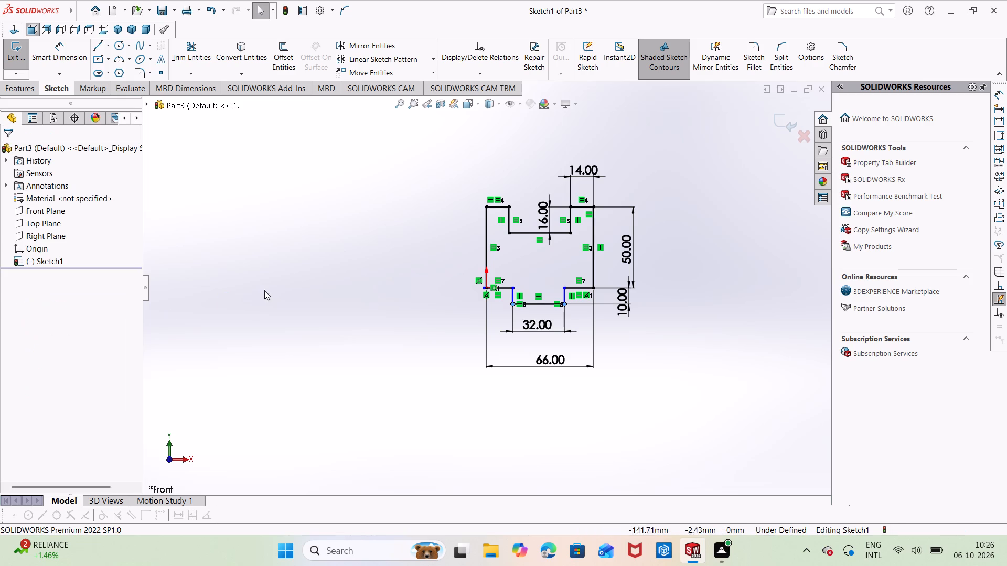
Add a Vertical relation between the upper and lower corner points on each side of the bottom tab.
{"action": "left_click", "coordinate": [513, 305], "text": "ctrl"}
{"action": "left_click", "coordinate": [514, 288], "text": "ctrl"}
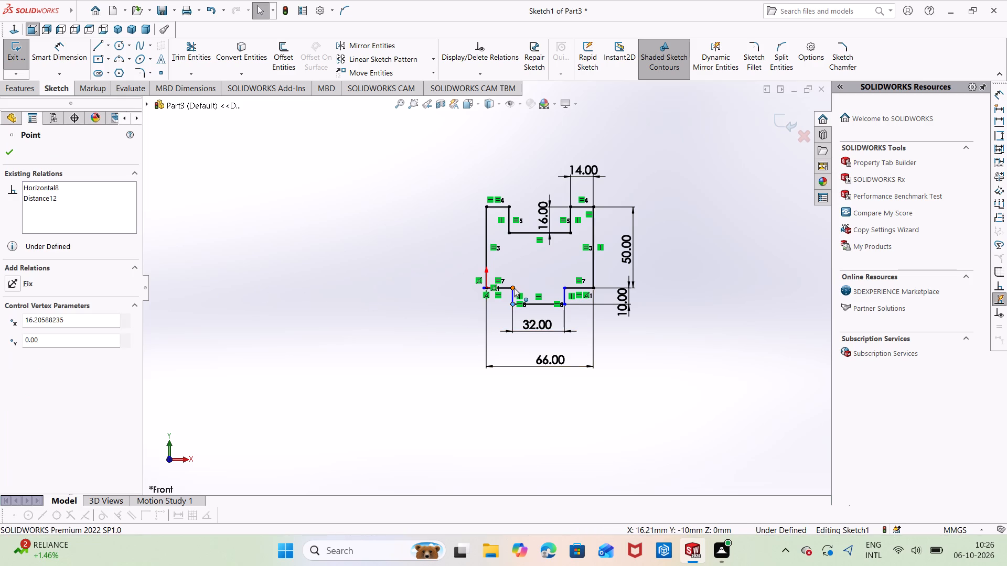
{"action": "left_click", "coordinate": [34, 353]}
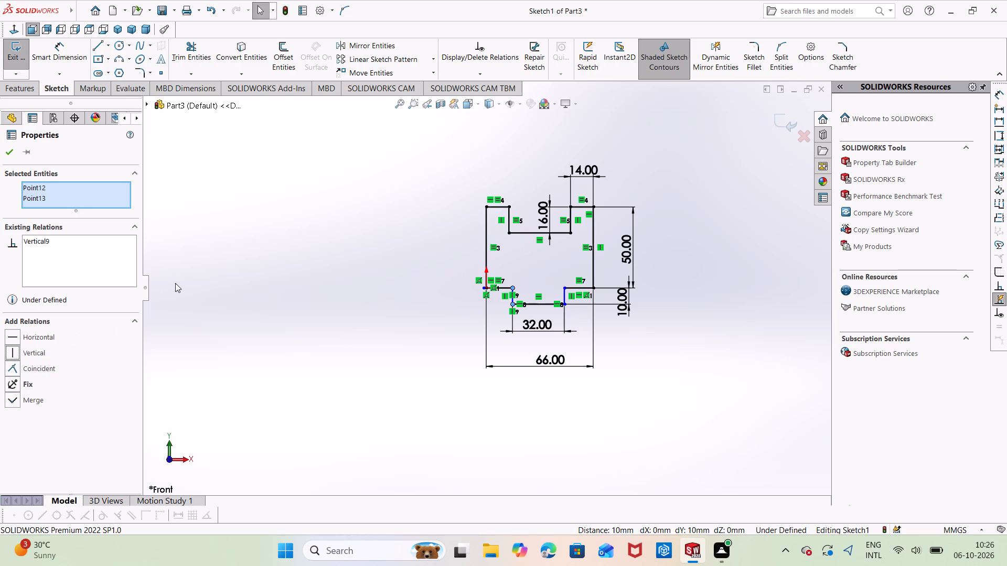
{"action": "left_click", "coordinate": [177, 282]}
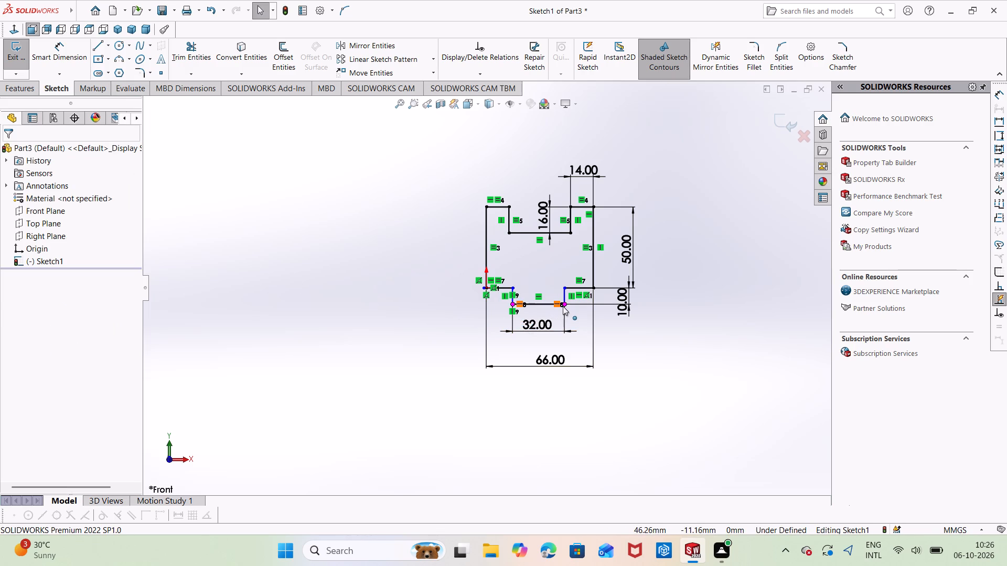
{"action": "left_click", "coordinate": [564, 306], "text": "ctrl"}
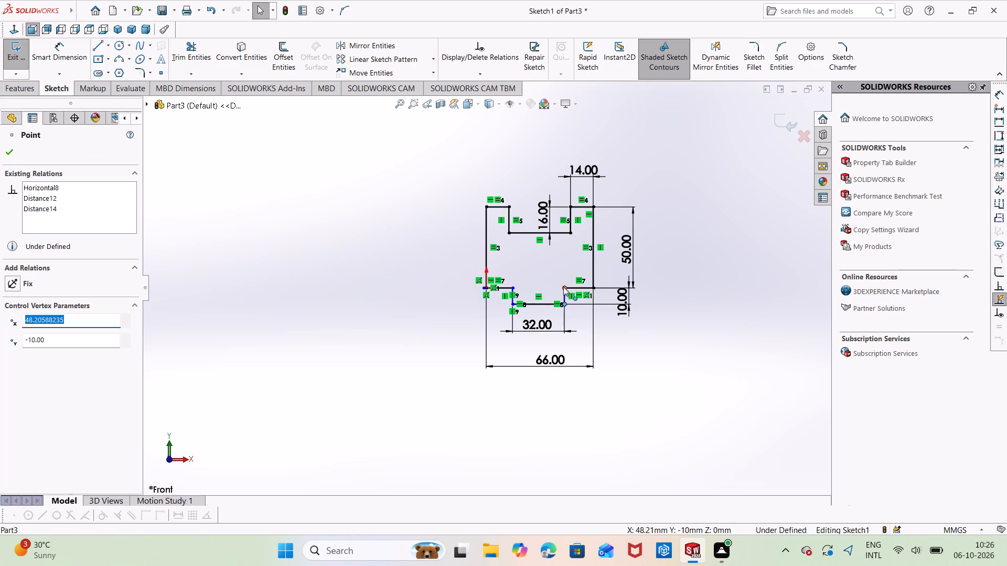
{"action": "left_click", "coordinate": [563, 287], "text": "ctrl"}
{"action": "left_click", "coordinate": [38, 352]}
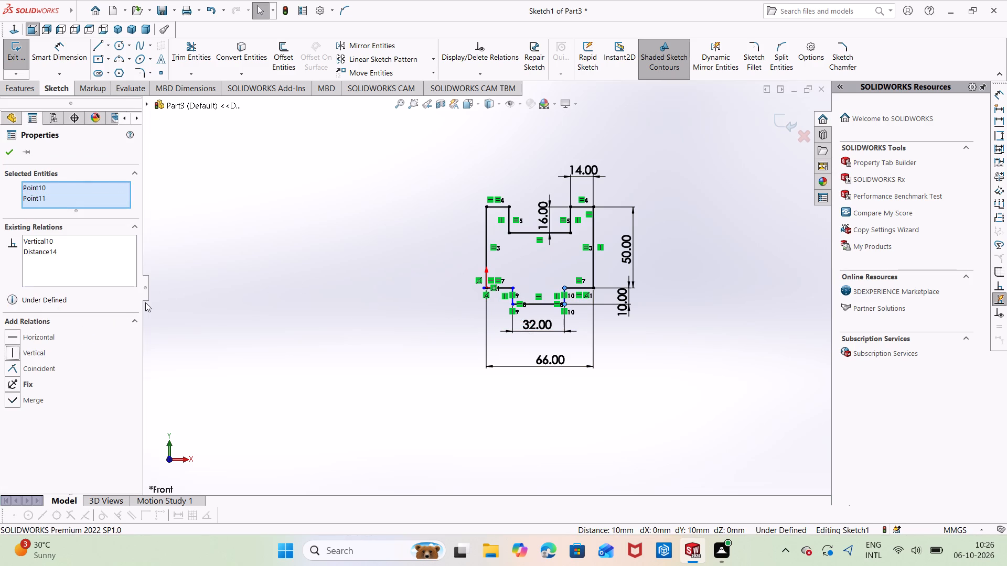
{"action": "left_click", "coordinate": [166, 297]}
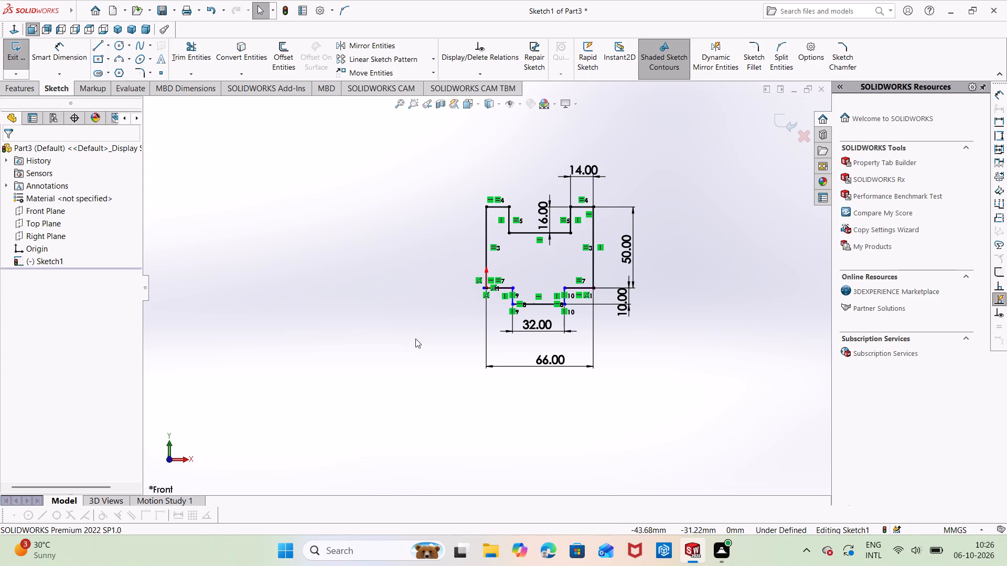
Make the loose left endpoint of the short bottom-left edge coincident with the profile's corner point at the origin.
{"action": "left_click", "coordinate": [416, 279]}
{"action": "scroll", "coordinate": [506, 275], "scroll_direction": "down", "scroll_amount": 4}
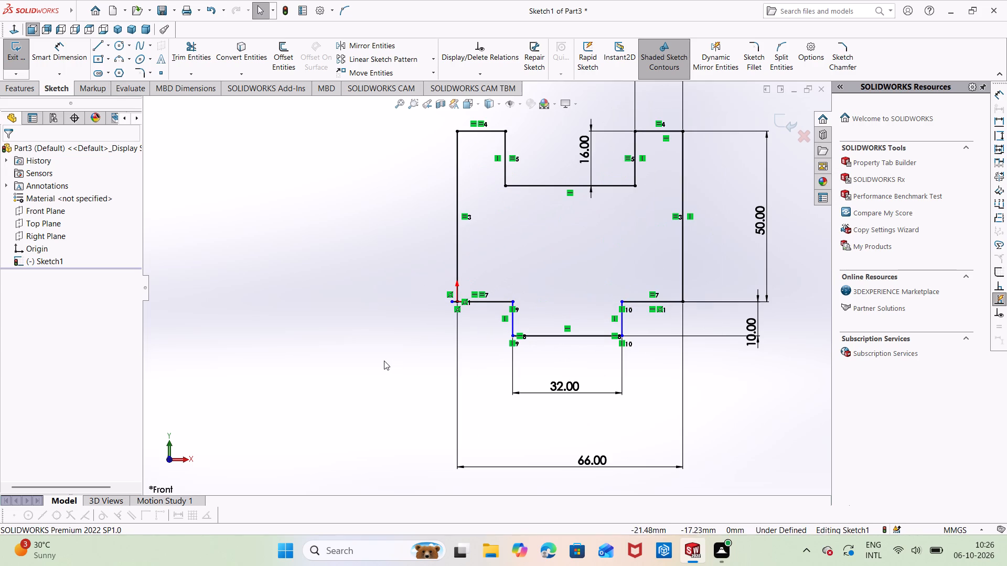
{"action": "right_click_drag", "start_coordinate": [400, 361], "coordinate": [350, 303]}
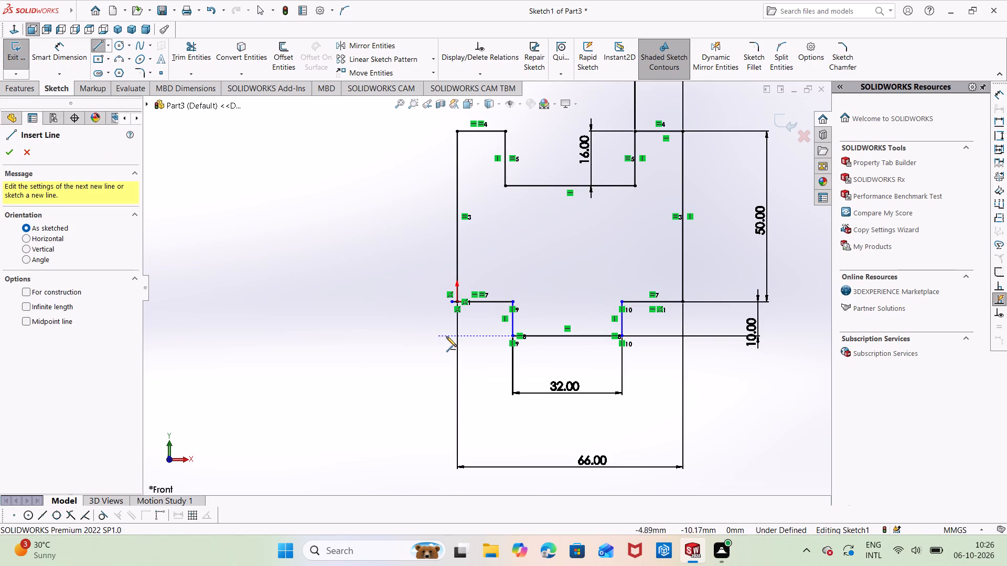
{"action": "key", "text": "Escape"}
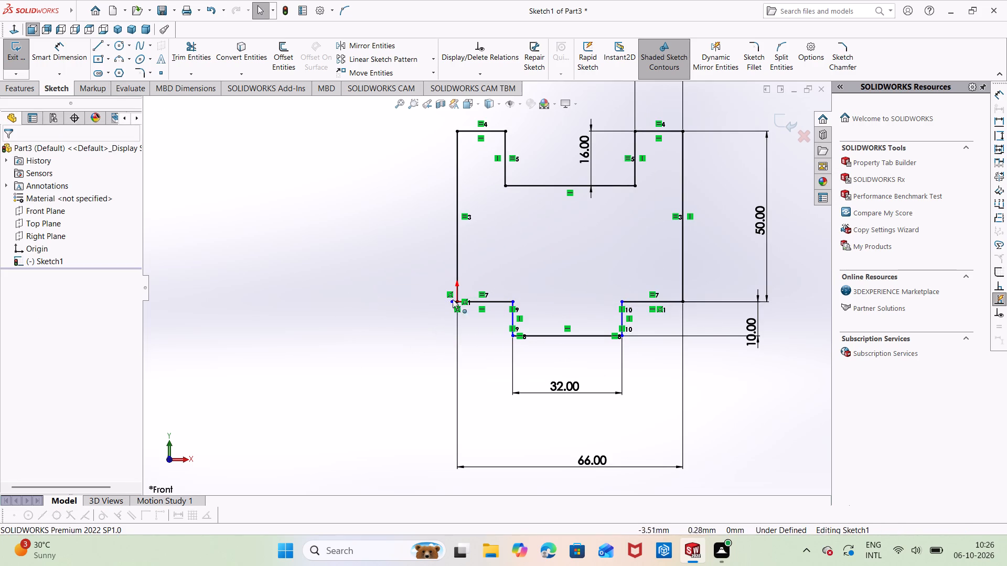
{"action": "left_click", "coordinate": [451, 300], "text": "ctrl"}
{"action": "left_click", "coordinate": [456, 301], "text": "ctrl"}
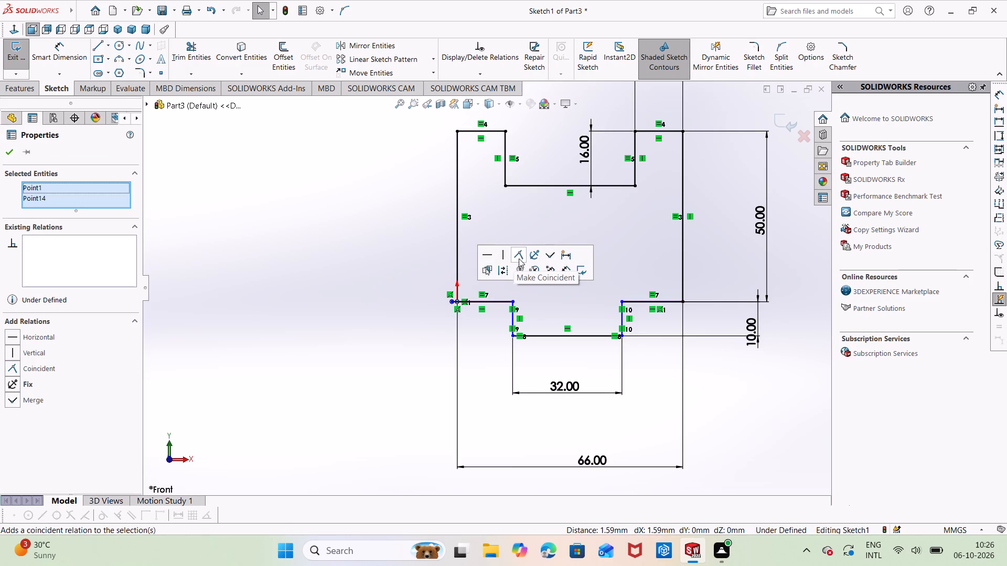
{"action": "left_click", "coordinate": [519, 257]}
{"action": "left_click", "coordinate": [382, 268]}
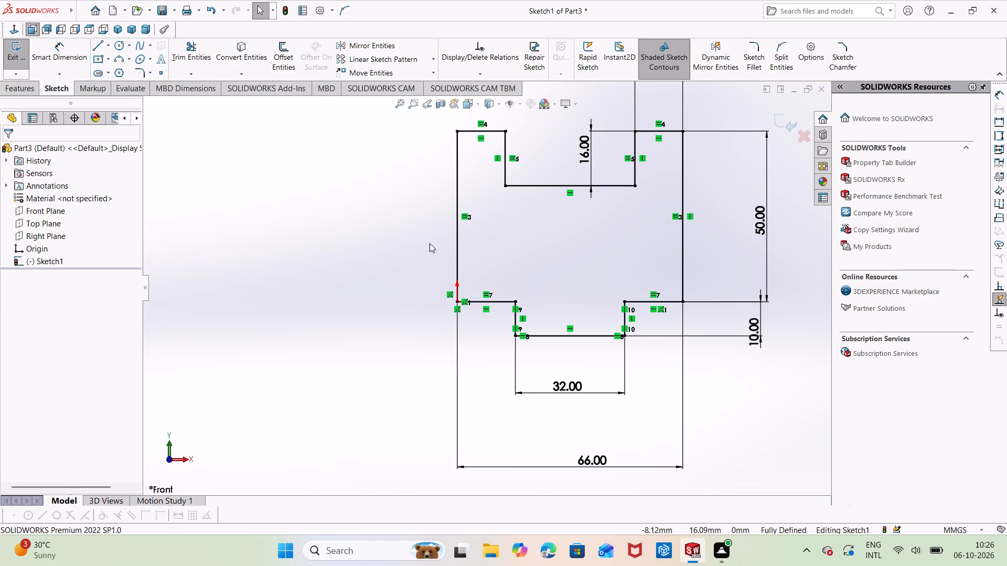
Extrude the profile as a boss with a Mid Plane end condition and a depth of 113 mm.
{"action": "scroll", "coordinate": [462, 275], "scroll_direction": "up", "scroll_amount": 4}
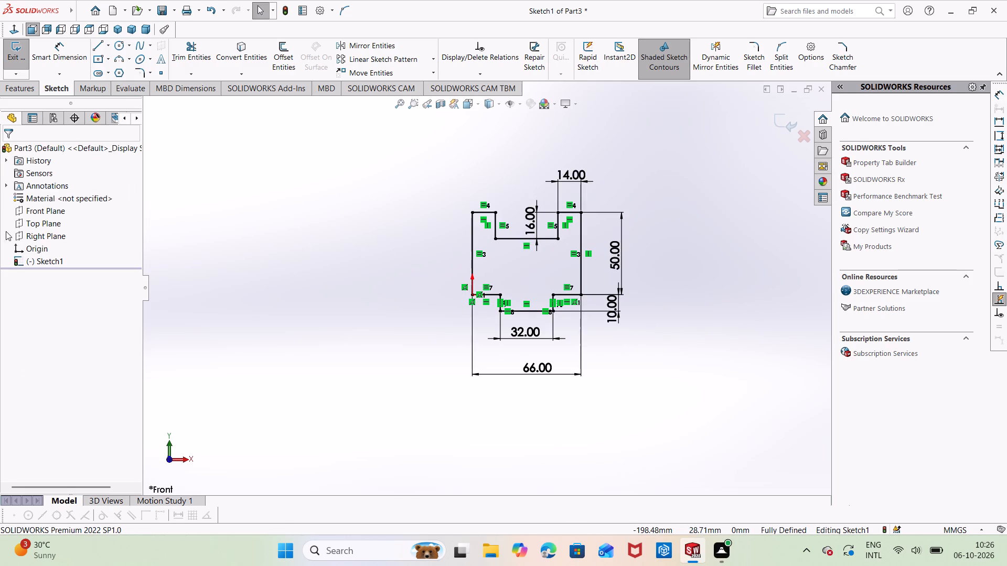
{"action": "left_click", "coordinate": [13, 92]}
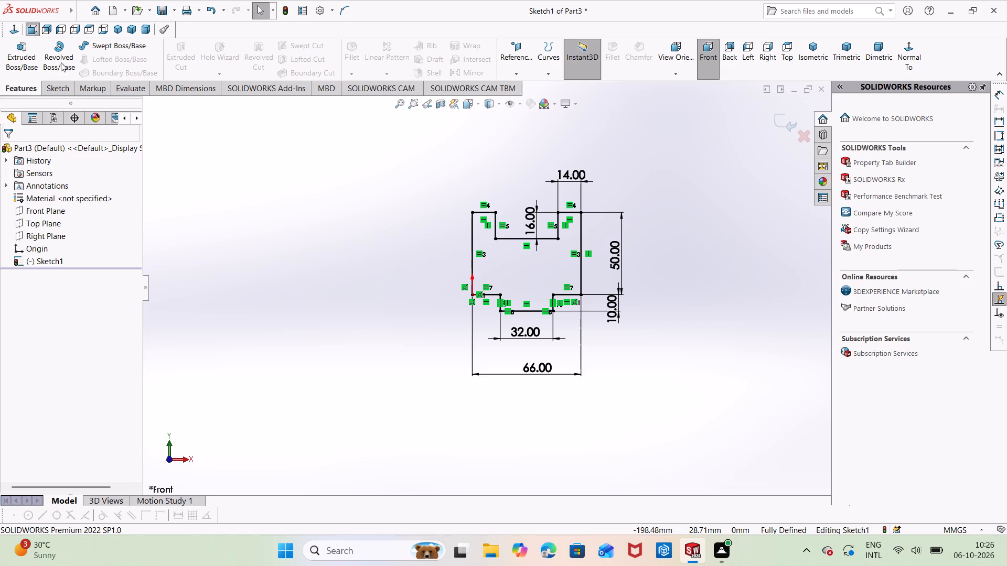
{"action": "left_click", "coordinate": [20, 62]}
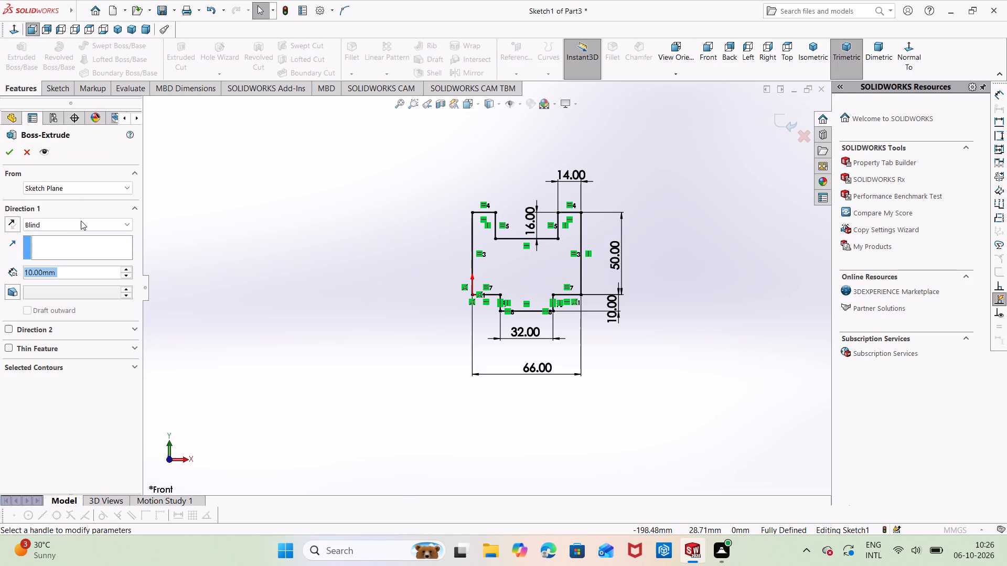
{"action": "left_click", "coordinate": [73, 225]}
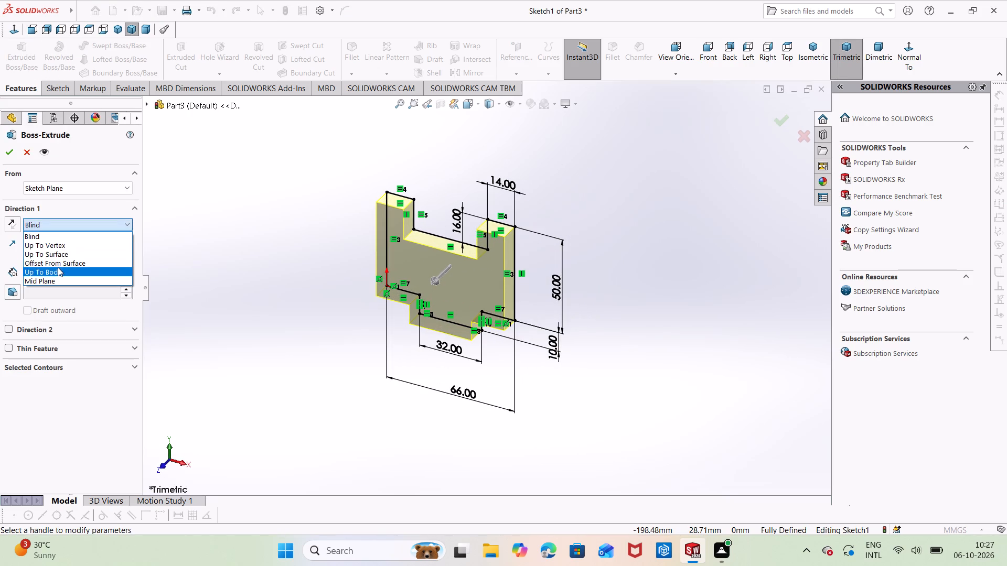
{"action": "left_click", "coordinate": [60, 277]}
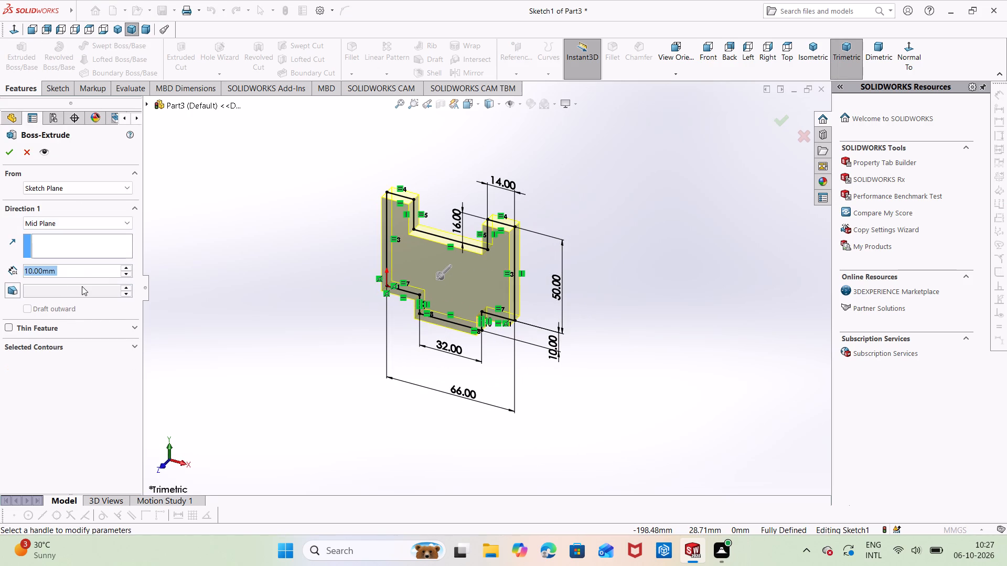
{"action": "key", "text": "BackSpace"}
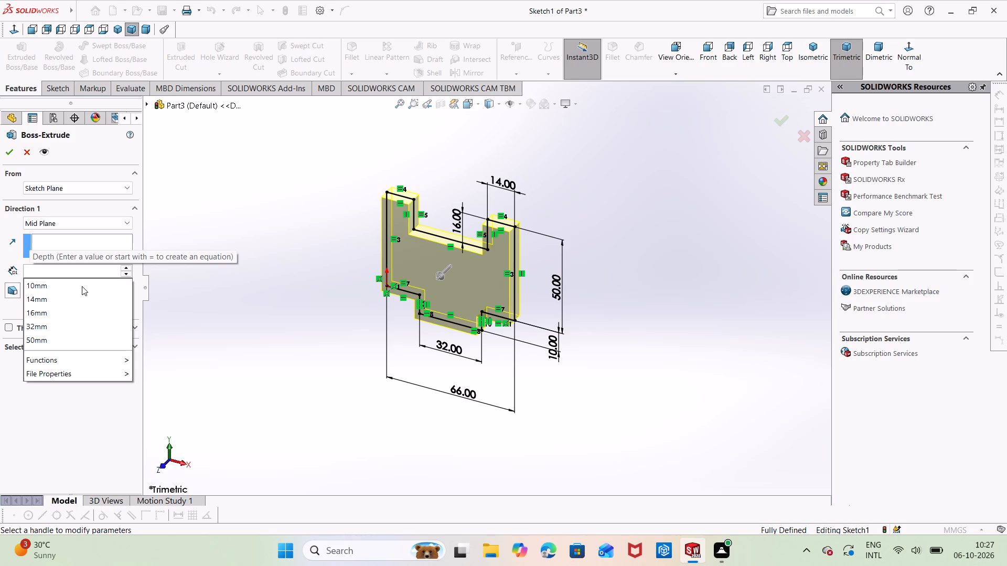
{"action": "type", "text": "113"}
{"action": "key", "text": "Return"}
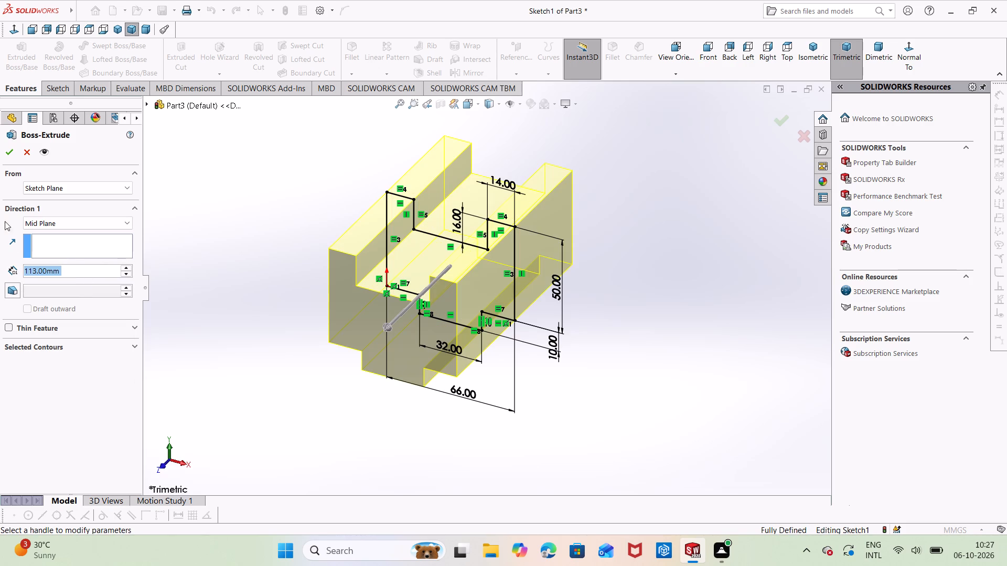
{"action": "left_click", "coordinate": [4, 147]}
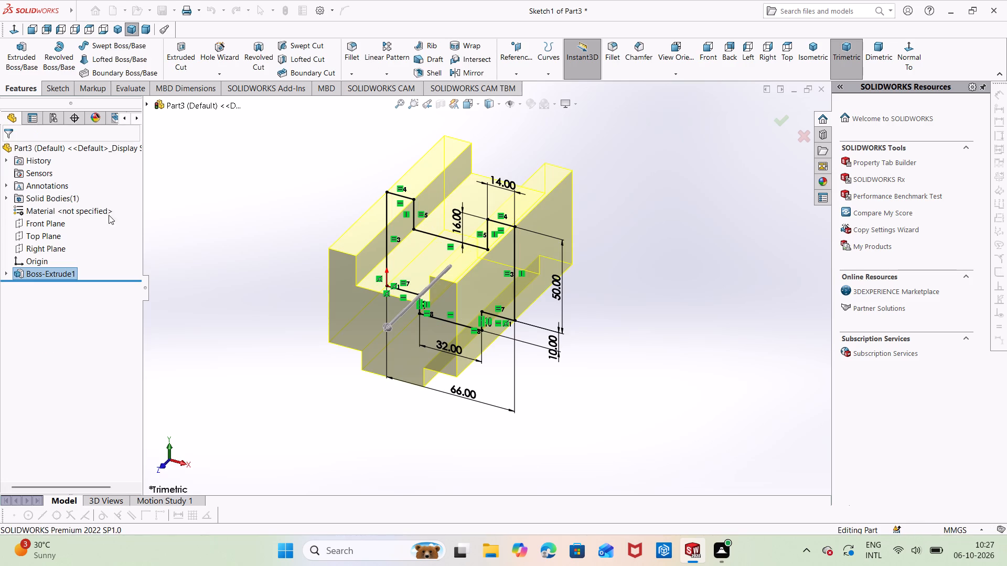
{"action": "left_click", "coordinate": [183, 207]}
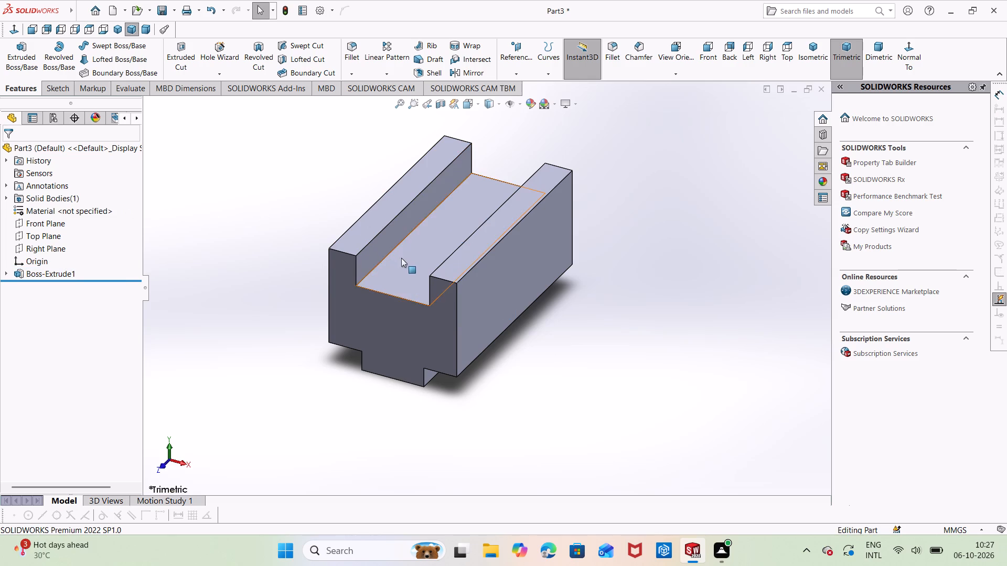
Sketch two circles on the channel floor, vertically in line, with radii of about 9.6 mm for the upper and 11.2 mm for the lower.
{"action": "right_click", "coordinate": [403, 259]}
{"action": "left_click", "coordinate": [433, 239]}
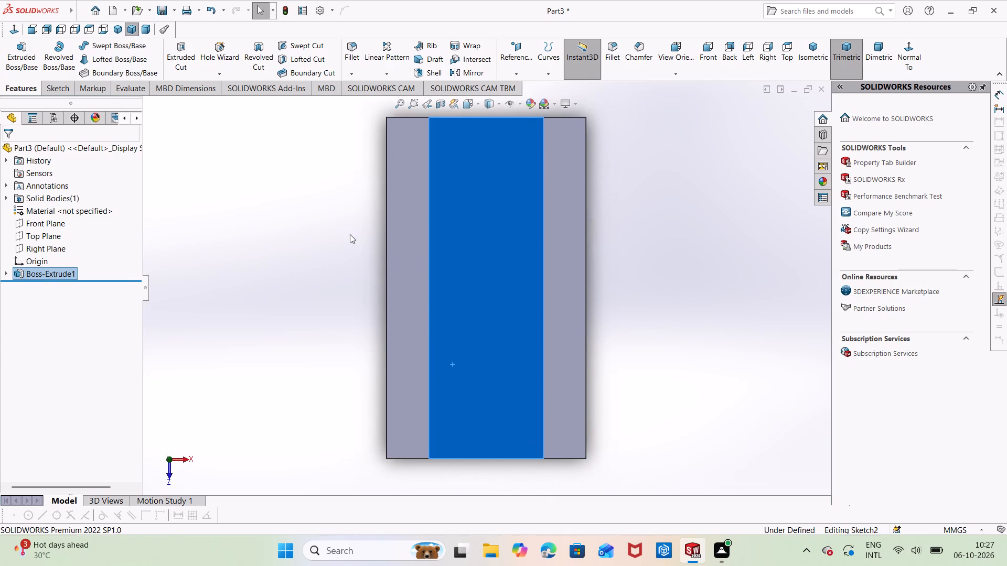
{"action": "left_click", "coordinate": [349, 234]}
{"action": "scroll", "coordinate": [367, 264], "scroll_direction": "up", "scroll_amount": 1}
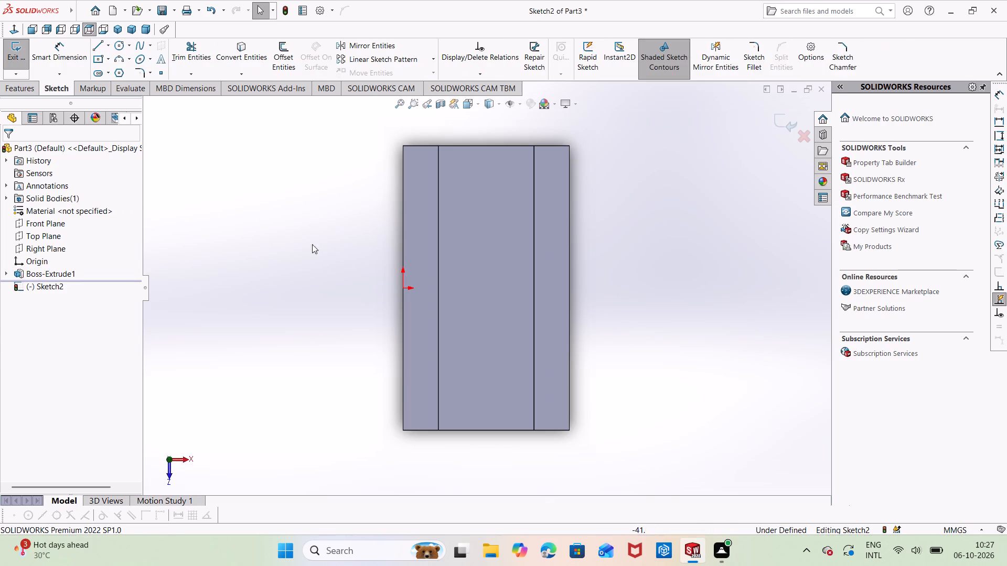
{"action": "right_click_drag", "start_coordinate": [326, 253], "coordinate": [389, 180]}
{"action": "right_click_drag", "start_coordinate": [320, 211], "coordinate": [403, 238]}
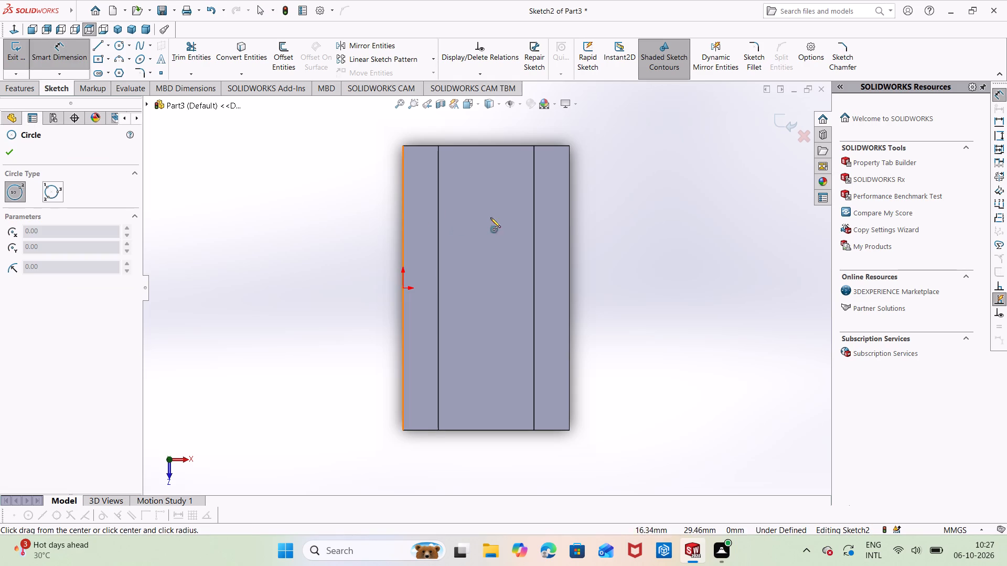
{"action": "left_click", "coordinate": [485, 209]}
{"action": "left_click", "coordinate": [501, 227]}
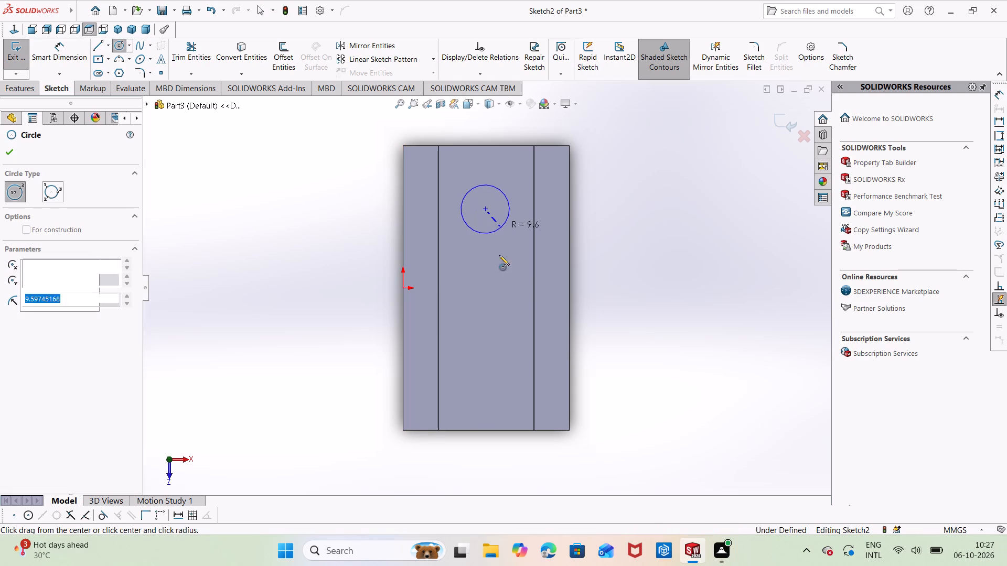
{"action": "left_click", "coordinate": [487, 347]}
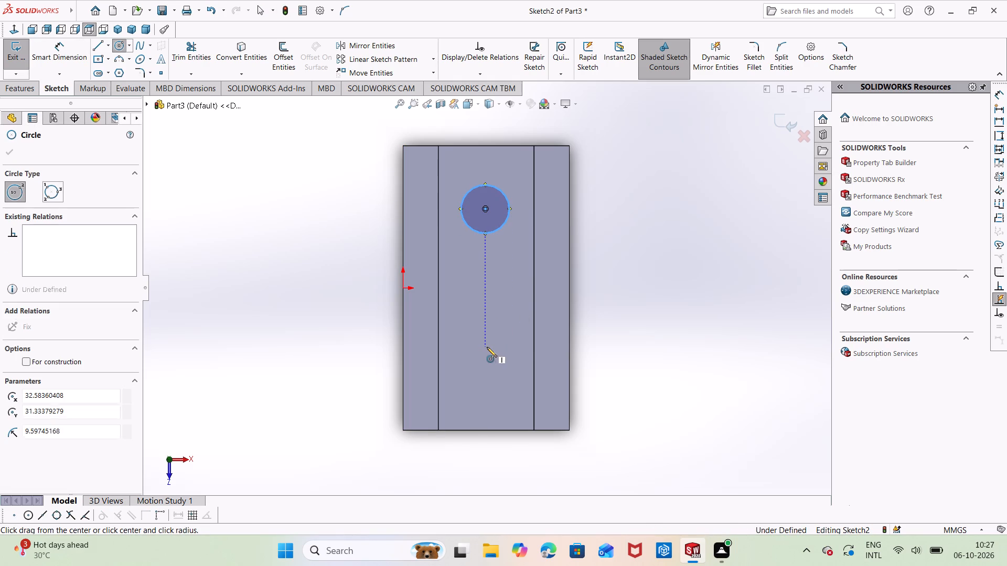
{"action": "left_click", "coordinate": [506, 366]}
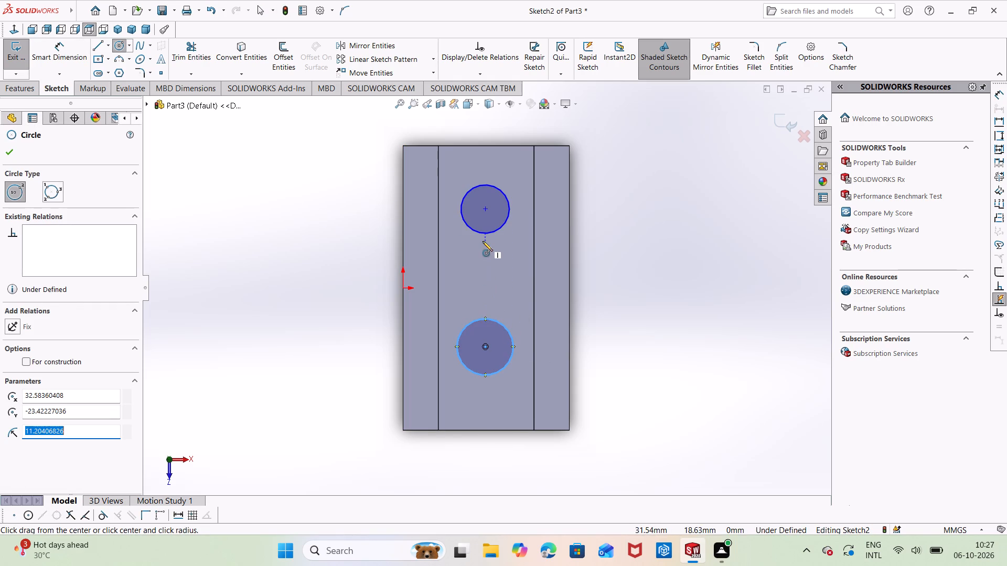
{"action": "key", "text": "Escape"}
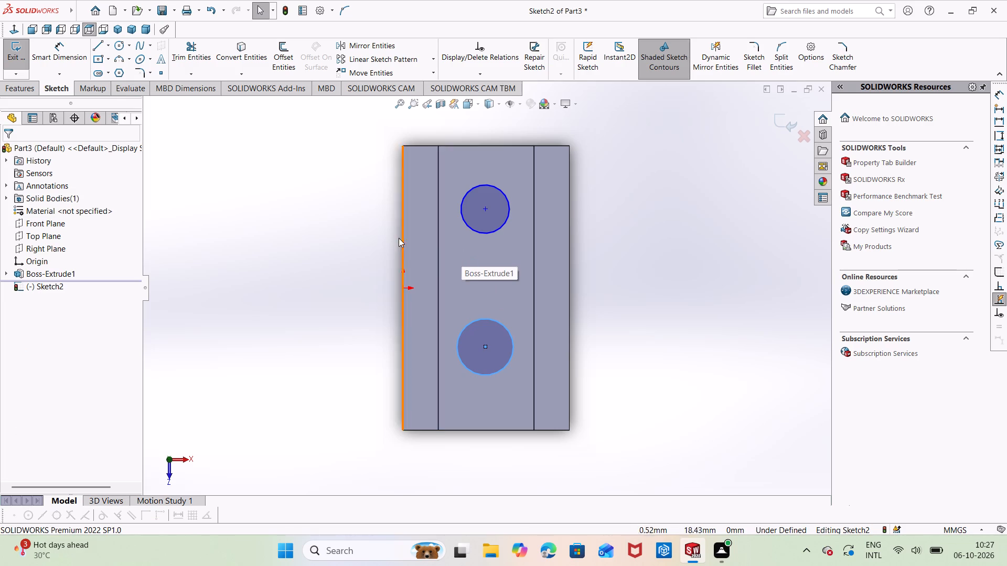
Dimension the upper circle's diameter to 16 mm.
{"action": "right_click_drag", "start_coordinate": [299, 289], "coordinate": [283, 208]}
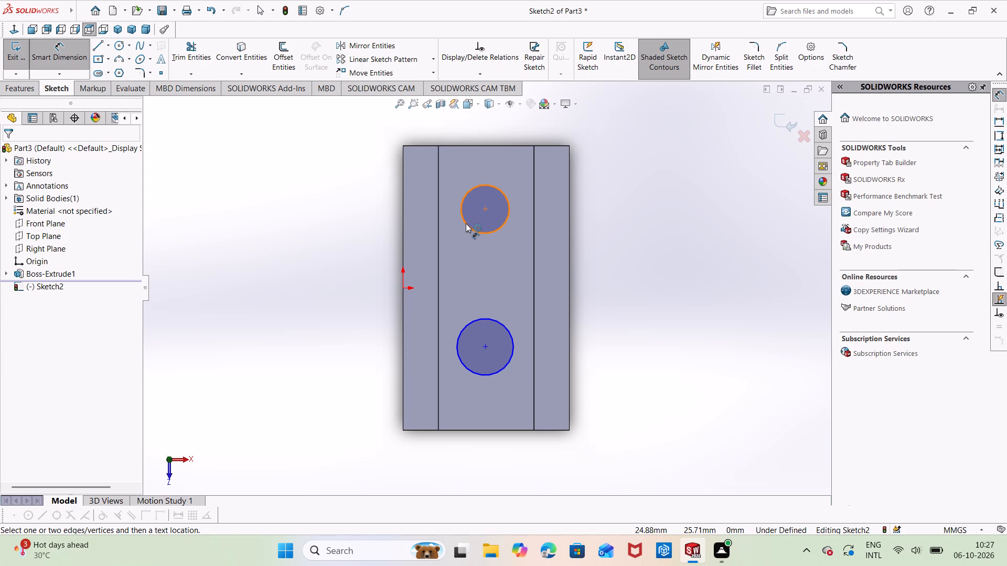
{"action": "left_click", "coordinate": [490, 186]}
{"action": "left_click", "coordinate": [477, 132]}
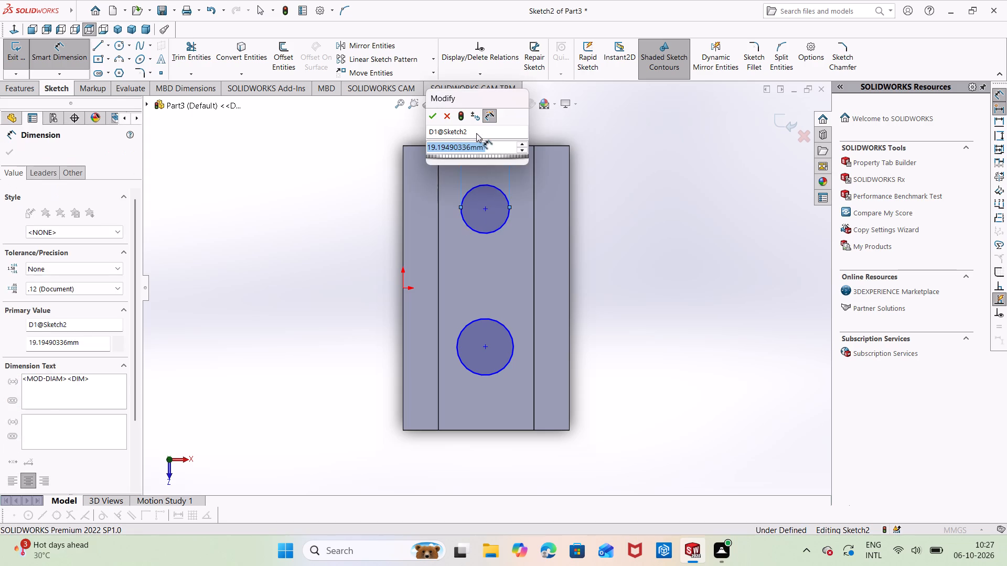
{"action": "key", "text": "BackSpace"}
{"action": "type", "text": "16"}
{"action": "key", "text": "Return"}
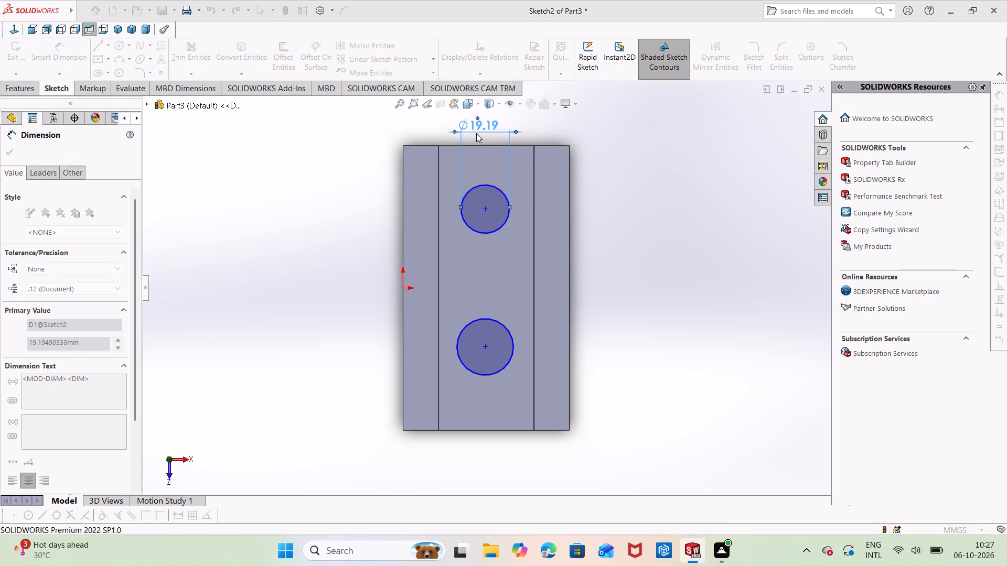
{"action": "left_click", "coordinate": [496, 198], "text": "ctrl"}
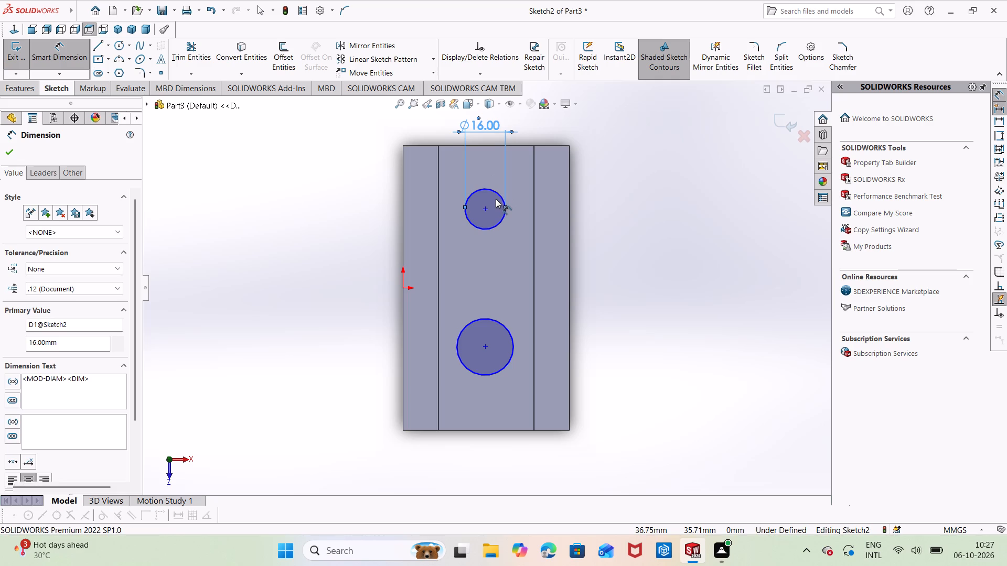
{"action": "left_click", "coordinate": [494, 329], "text": "ctrl"}
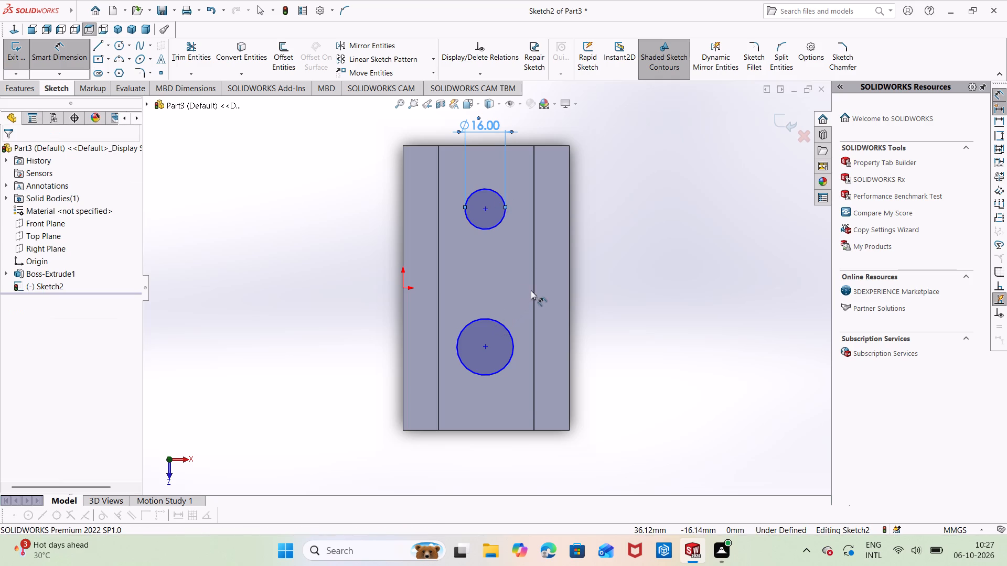
{"action": "key", "text": "Escape"}
{"action": "key", "text": "Escape"}
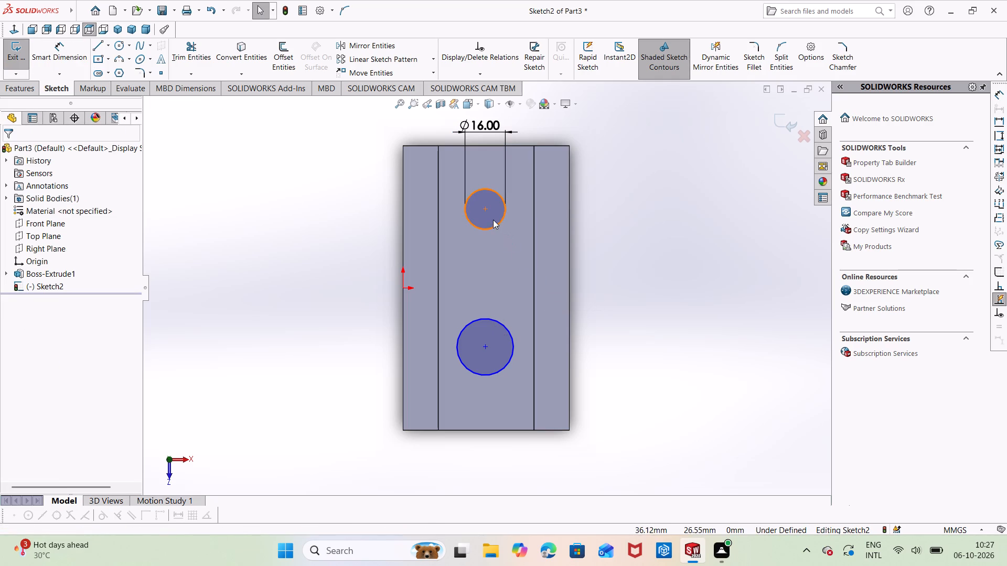
Add an Equal relation between the upper and lower circles.
{"action": "left_click", "coordinate": [493, 217], "text": "ctrl"}
{"action": "left_click", "coordinate": [494, 333], "text": "ctrl"}
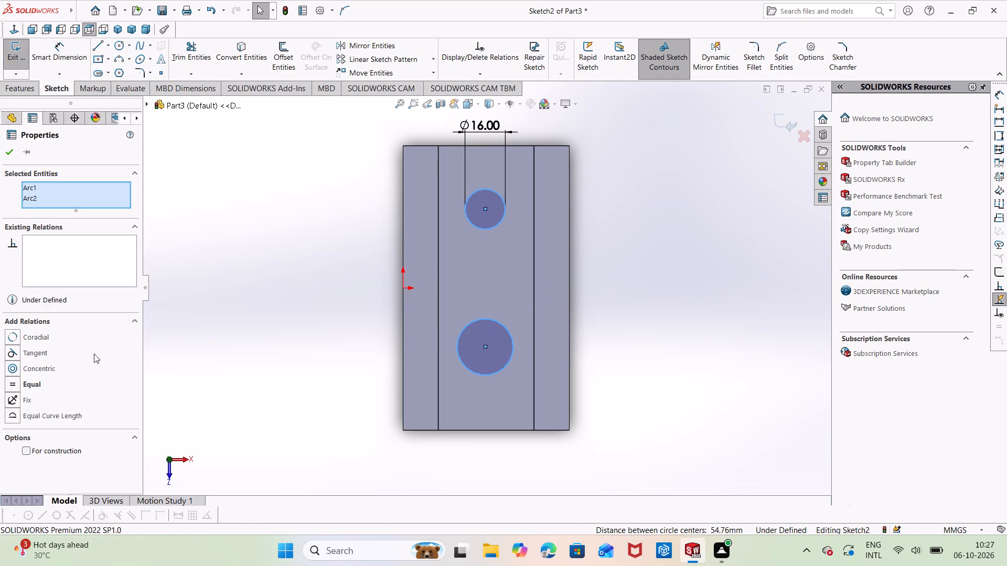
{"action": "left_click", "coordinate": [28, 386]}
{"action": "left_click", "coordinate": [131, 298]}
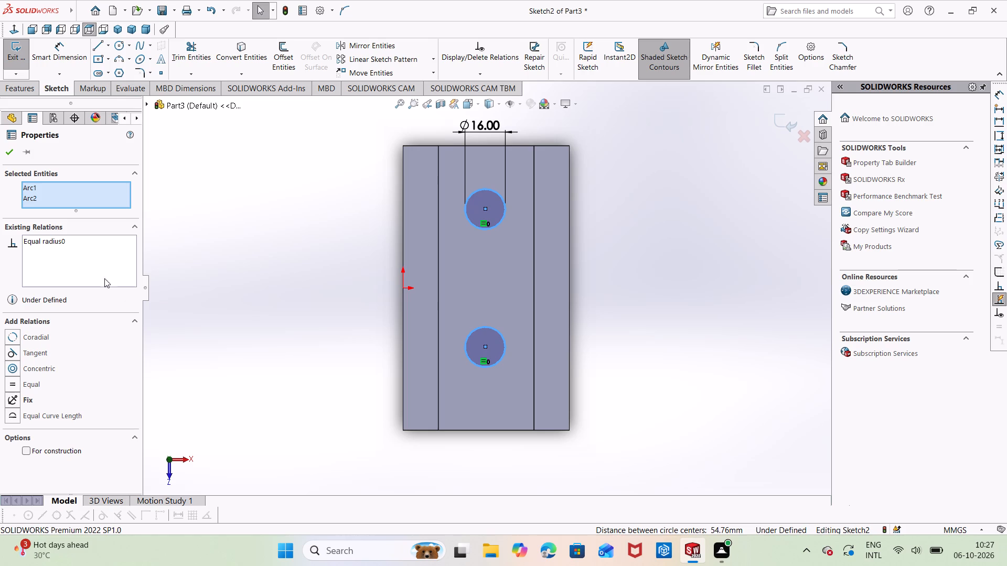
{"action": "left_click", "coordinate": [9, 151]}
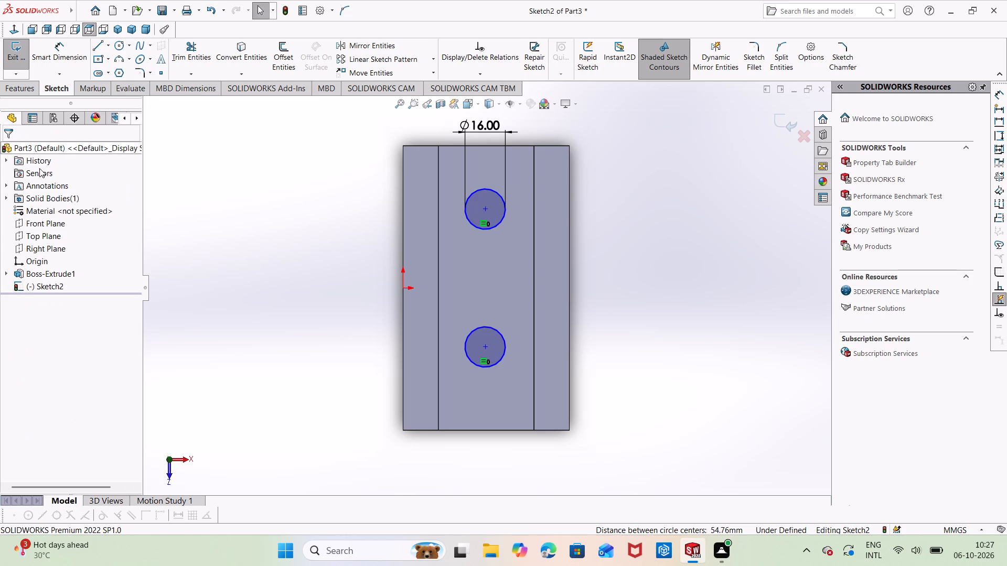
Dimension the distance from the upper circle's centre to the block's upper end edge.
{"action": "right_click_drag", "start_coordinate": [327, 225], "coordinate": [318, 140], "text": "ctrl"}
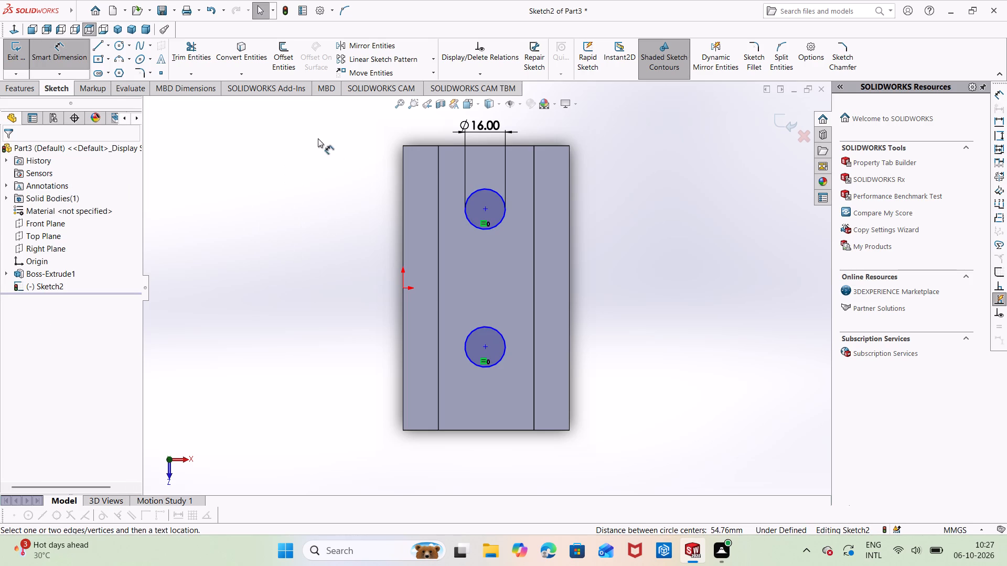
{"action": "left_click", "coordinate": [483, 209]}
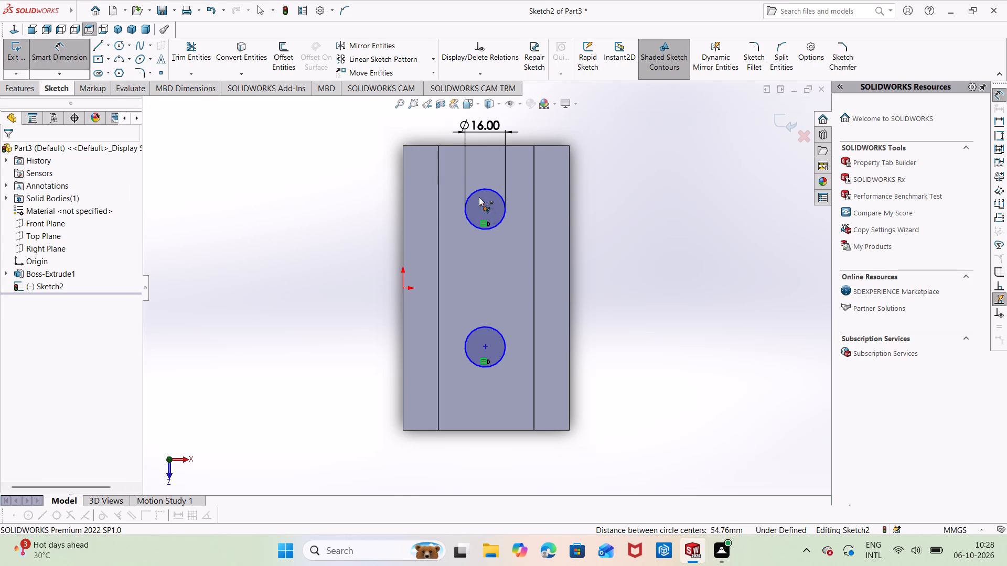
{"action": "left_click", "coordinate": [486, 143]}
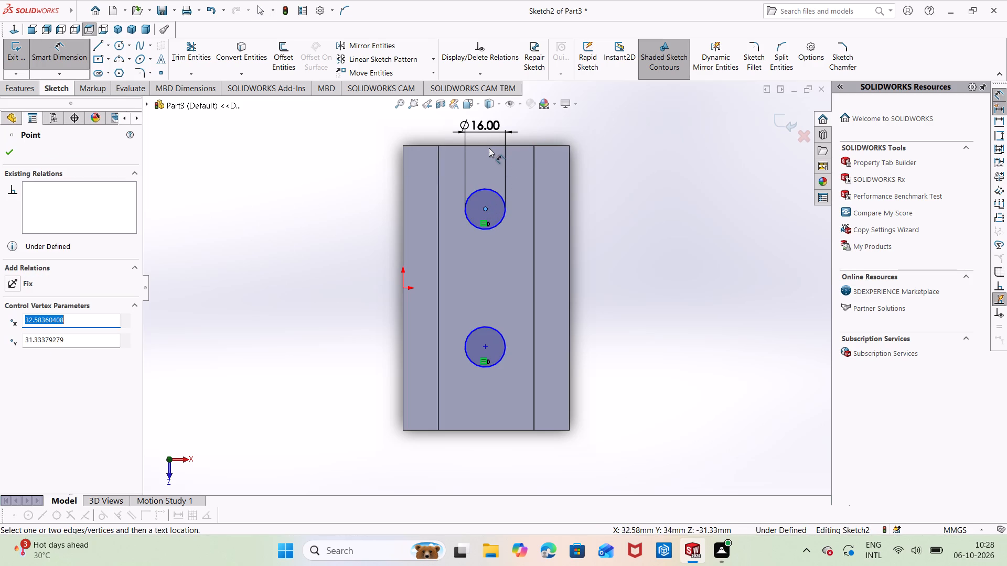
{"action": "left_click", "coordinate": [485, 145]}
{"action": "left_click", "coordinate": [626, 187]}
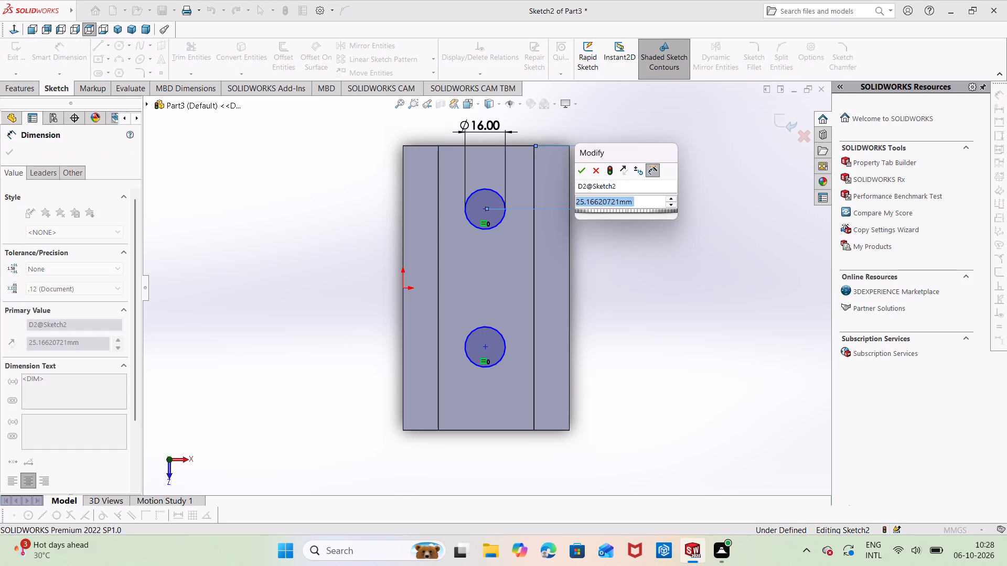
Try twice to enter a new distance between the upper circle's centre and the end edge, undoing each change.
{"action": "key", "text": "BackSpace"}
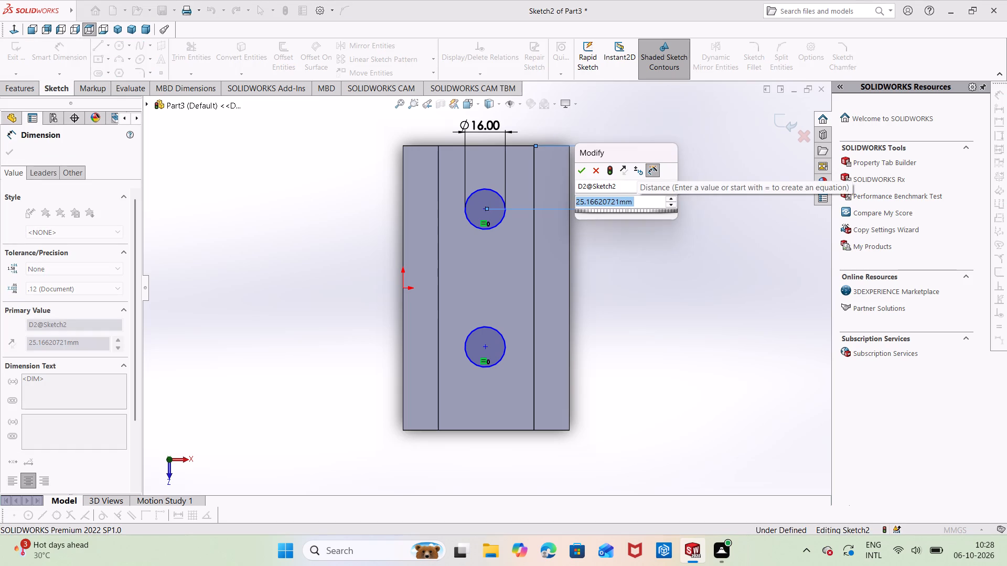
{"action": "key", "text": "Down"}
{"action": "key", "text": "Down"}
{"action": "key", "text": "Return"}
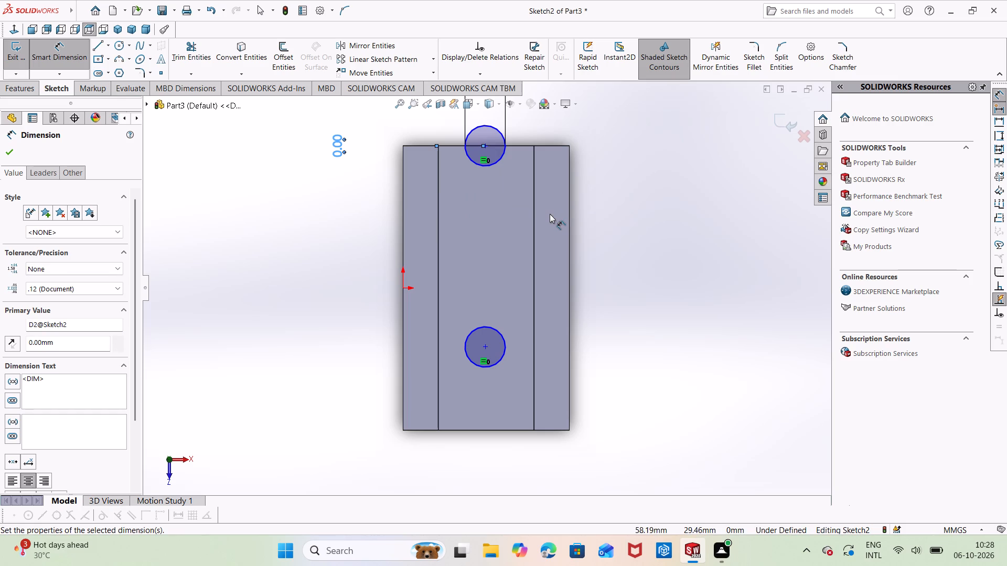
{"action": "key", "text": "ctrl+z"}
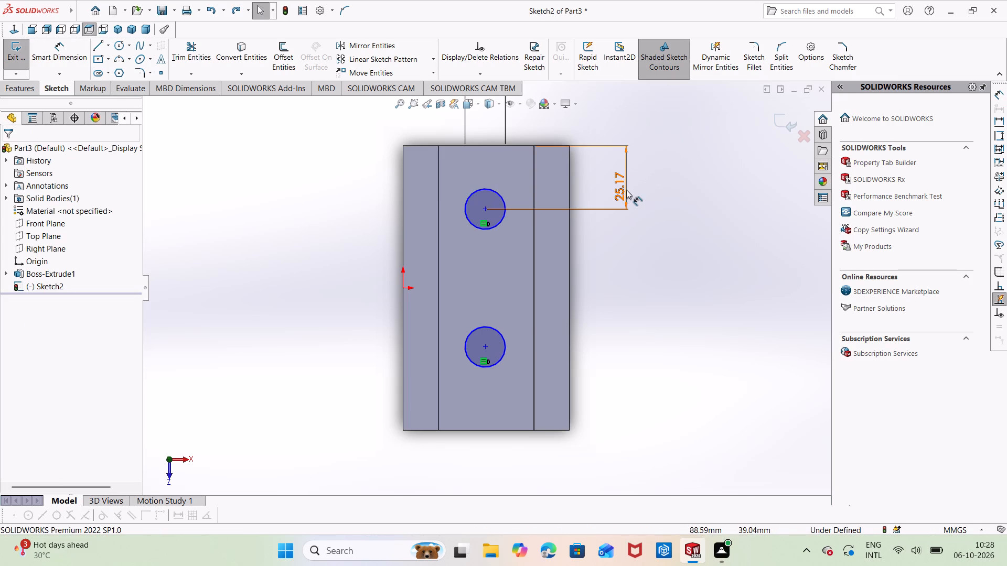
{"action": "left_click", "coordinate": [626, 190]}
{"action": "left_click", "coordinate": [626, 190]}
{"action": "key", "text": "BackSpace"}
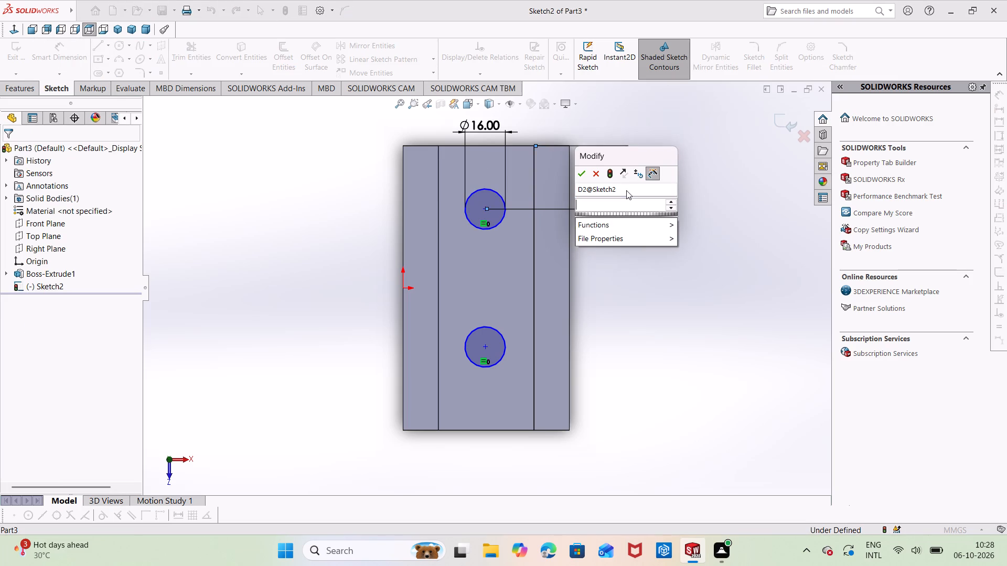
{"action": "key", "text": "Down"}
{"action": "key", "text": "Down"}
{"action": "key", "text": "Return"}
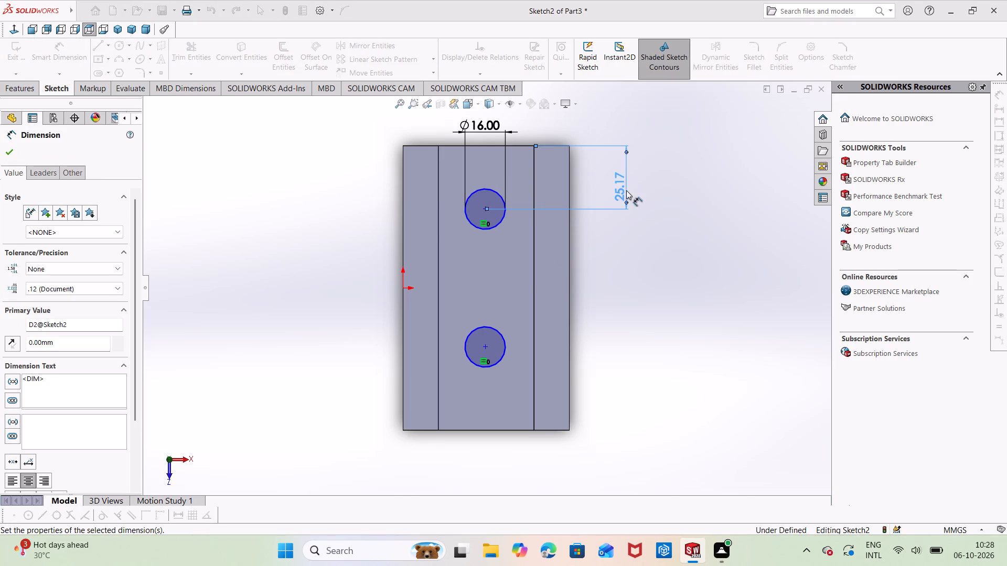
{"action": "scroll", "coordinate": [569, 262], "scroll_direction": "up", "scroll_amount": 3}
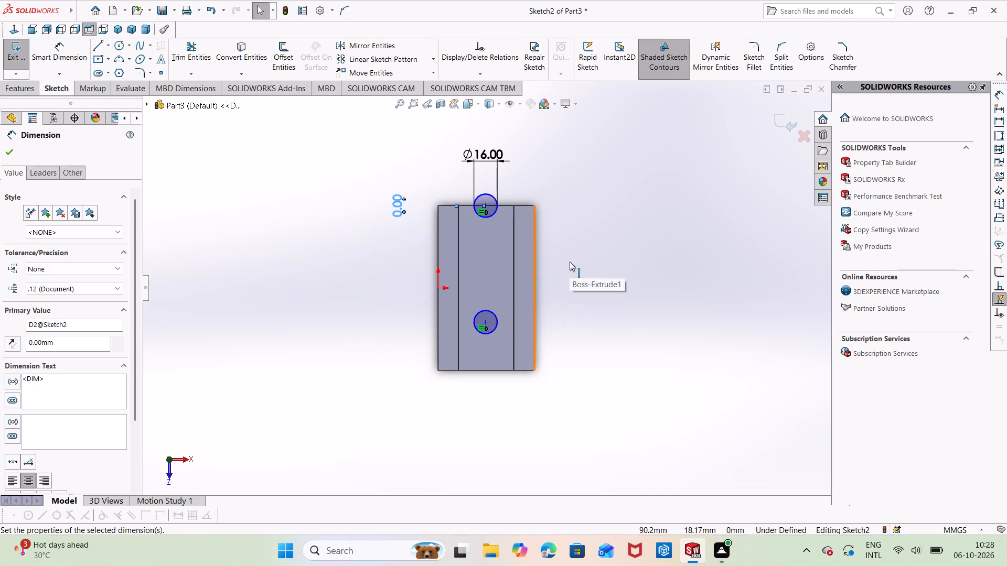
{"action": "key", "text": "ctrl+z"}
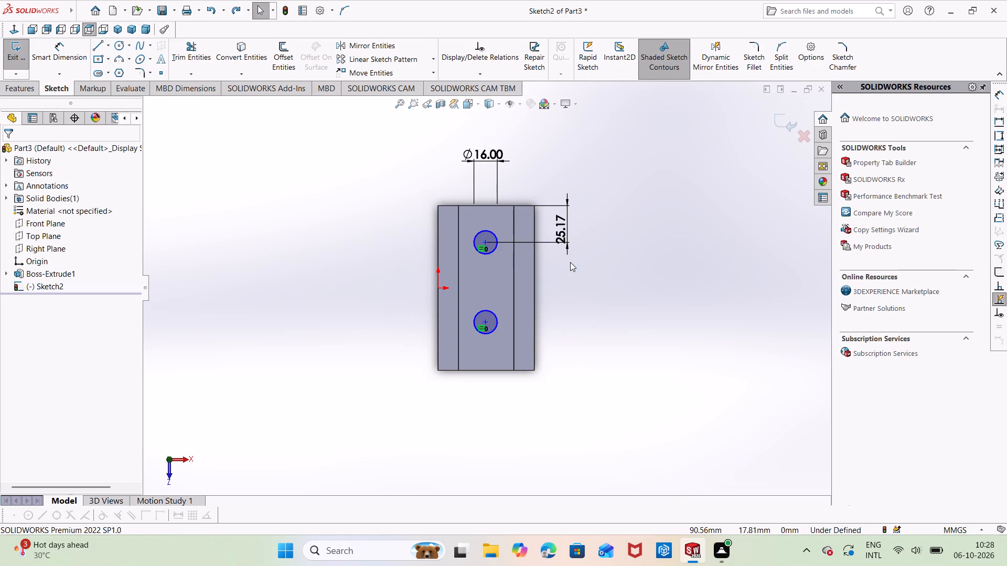
Set the distance from the upper circle's centre to the end edge to 22 mm.
{"action": "double_click", "coordinate": [553, 236]}
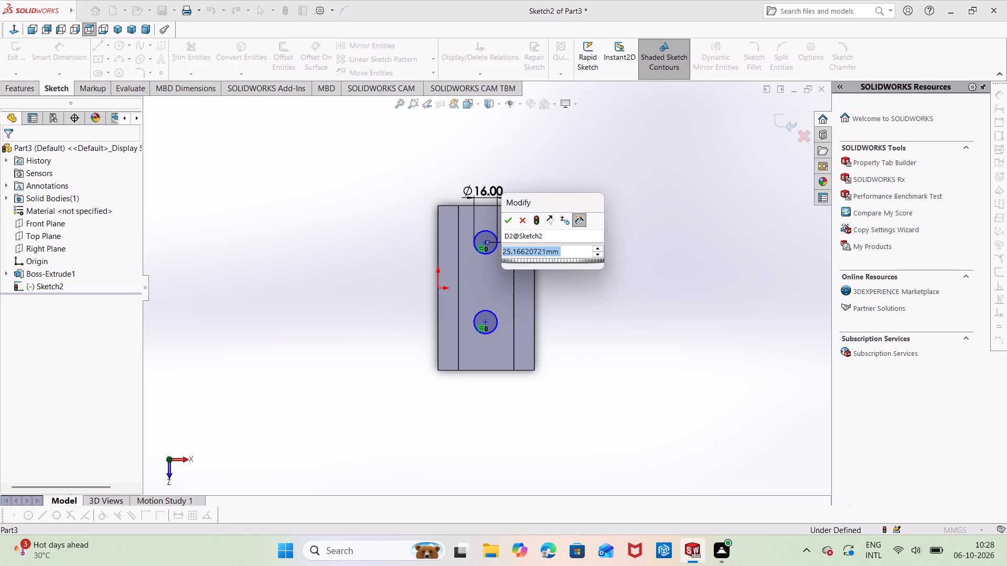
{"action": "key", "text": "BackSpace"}
{"action": "key", "text": "Down"}
{"action": "key", "text": "Down"}
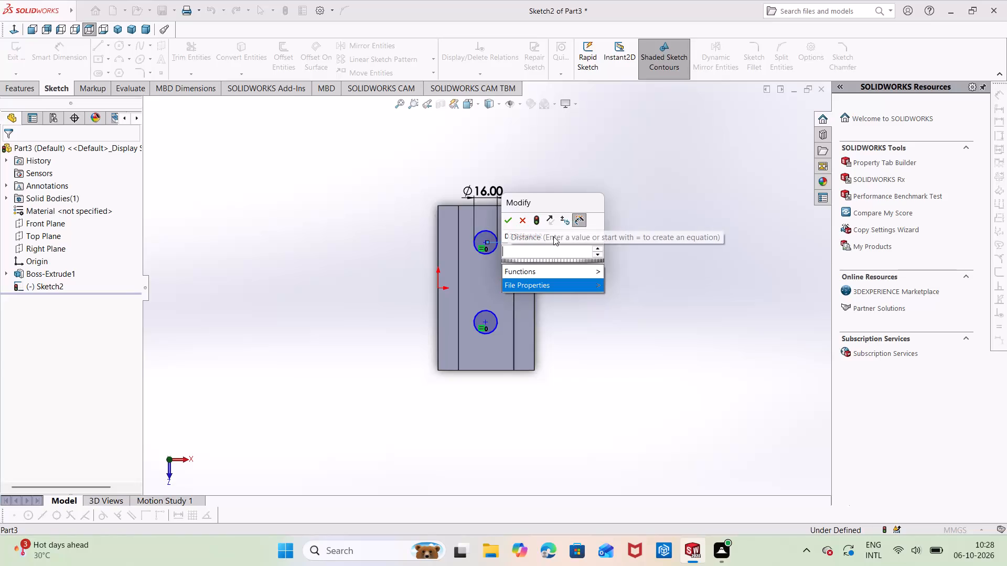
{"action": "type", "text": "22"}
{"action": "key", "text": "Return"}
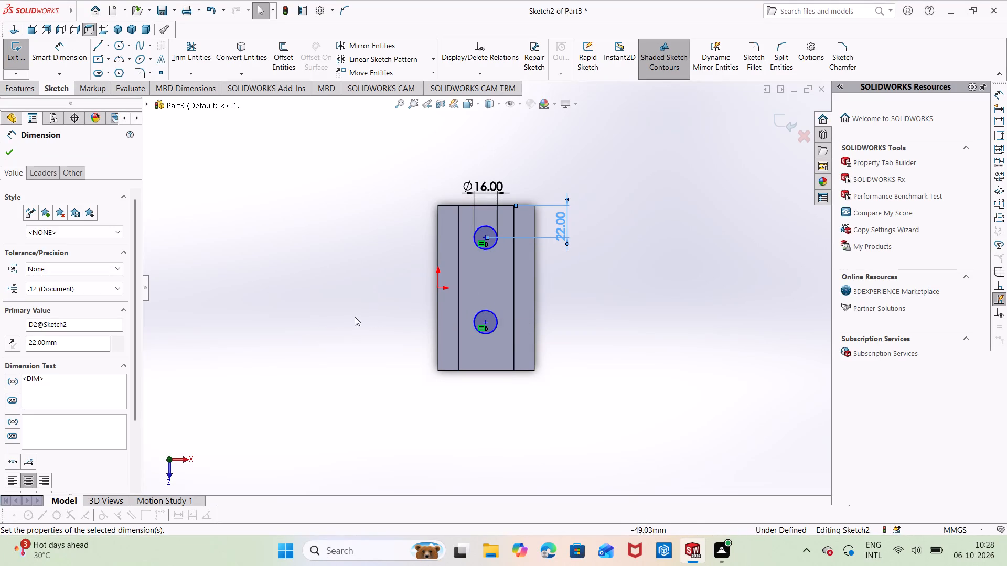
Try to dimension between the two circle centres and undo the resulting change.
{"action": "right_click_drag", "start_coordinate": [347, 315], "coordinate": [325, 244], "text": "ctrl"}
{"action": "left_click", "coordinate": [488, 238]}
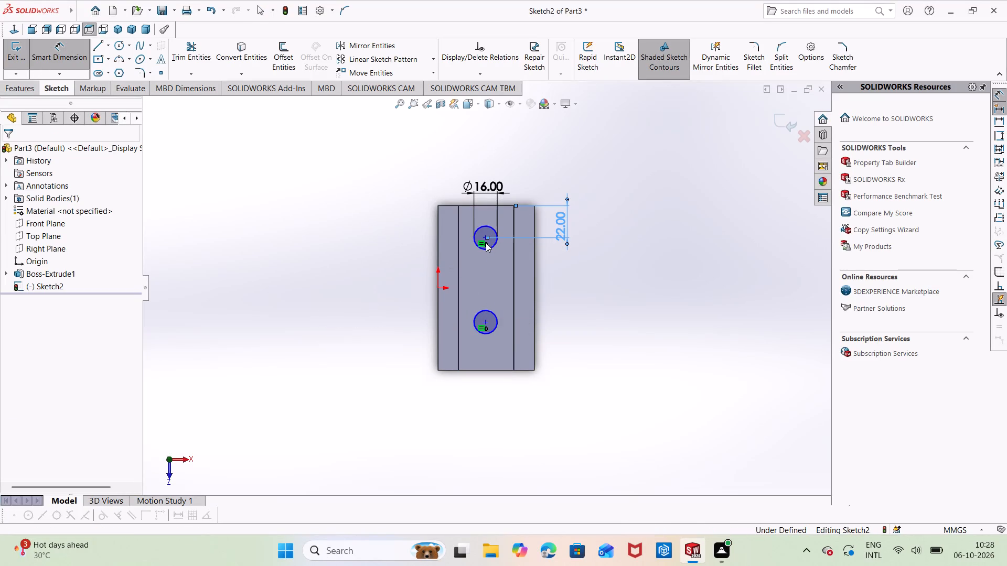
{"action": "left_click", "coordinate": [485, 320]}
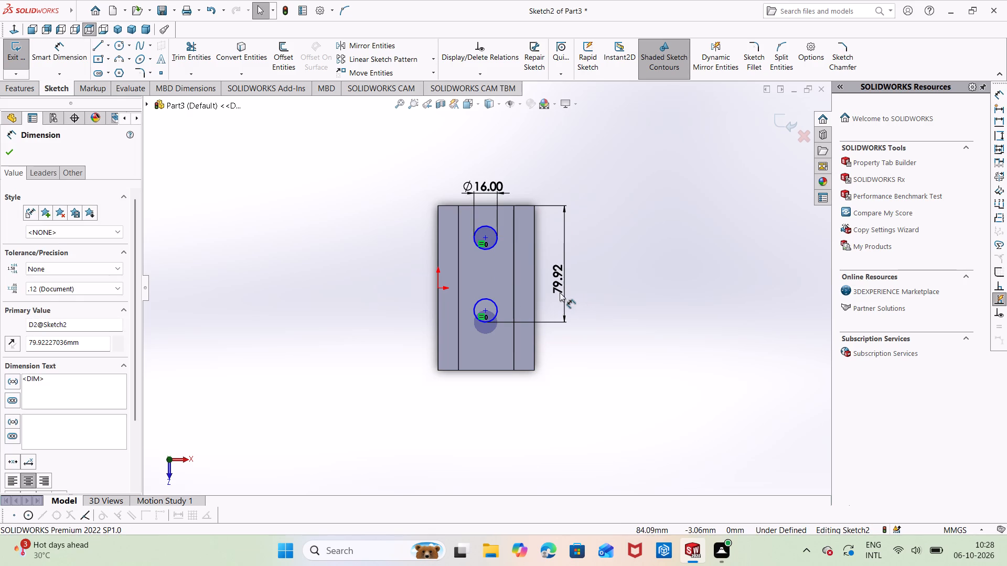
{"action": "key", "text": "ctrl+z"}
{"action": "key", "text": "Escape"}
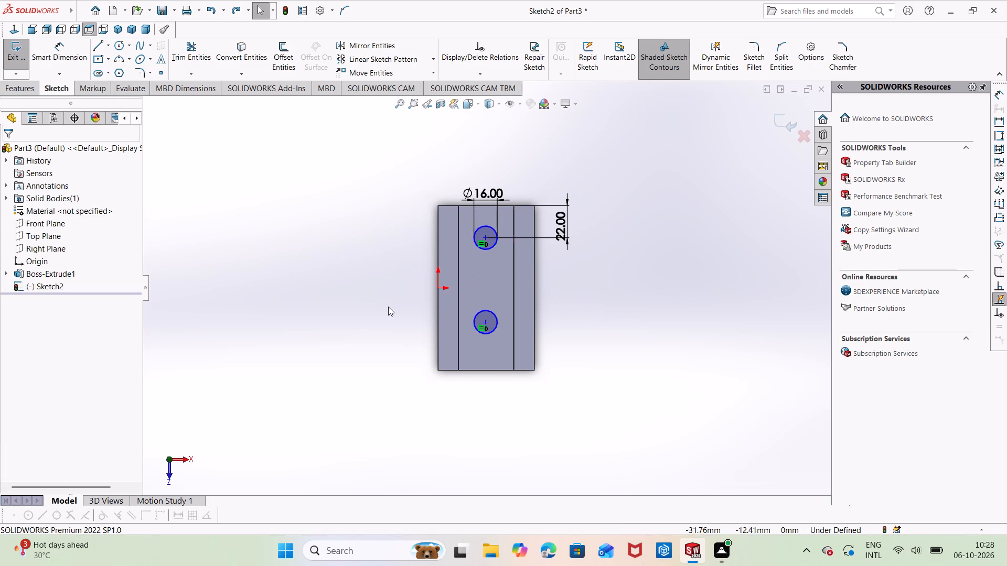
Dimension the distance between the two circle centres and set it to 38 mm.
{"action": "right_click_drag", "start_coordinate": [387, 307], "coordinate": [375, 201]}
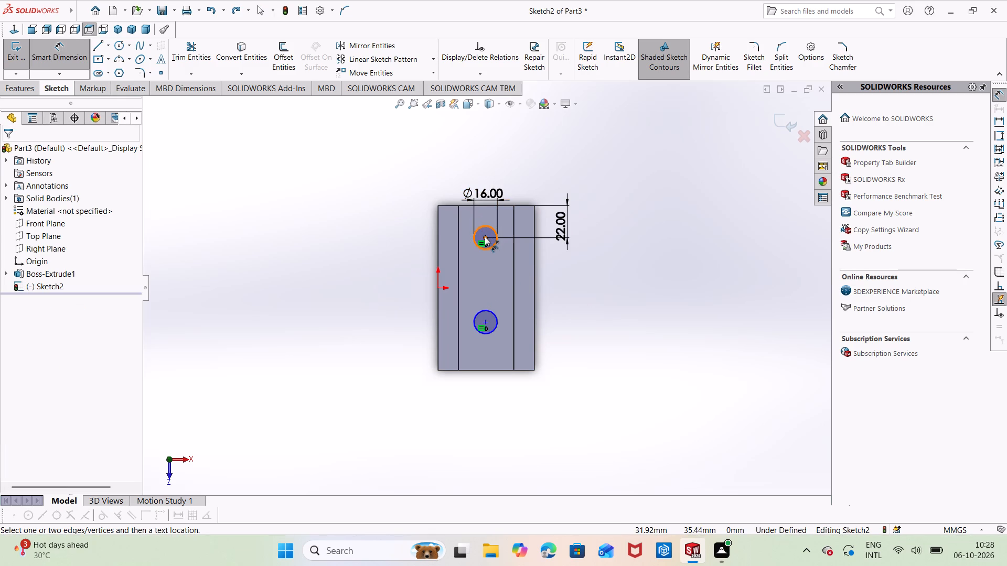
{"action": "left_click", "coordinate": [485, 236]}
{"action": "left_click", "coordinate": [484, 323]}
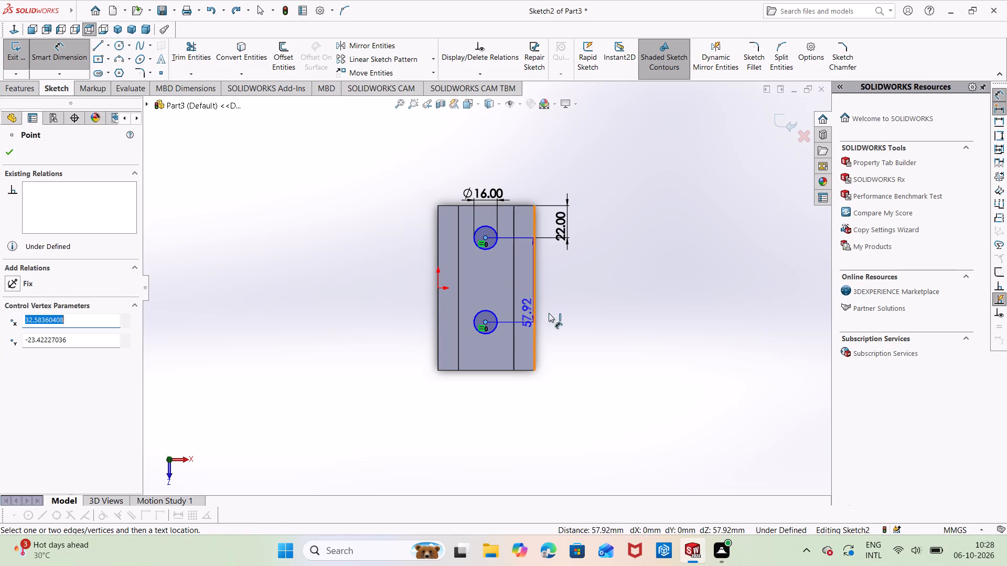
{"action": "left_click", "coordinate": [583, 292]}
{"action": "key", "text": "BackSpace"}
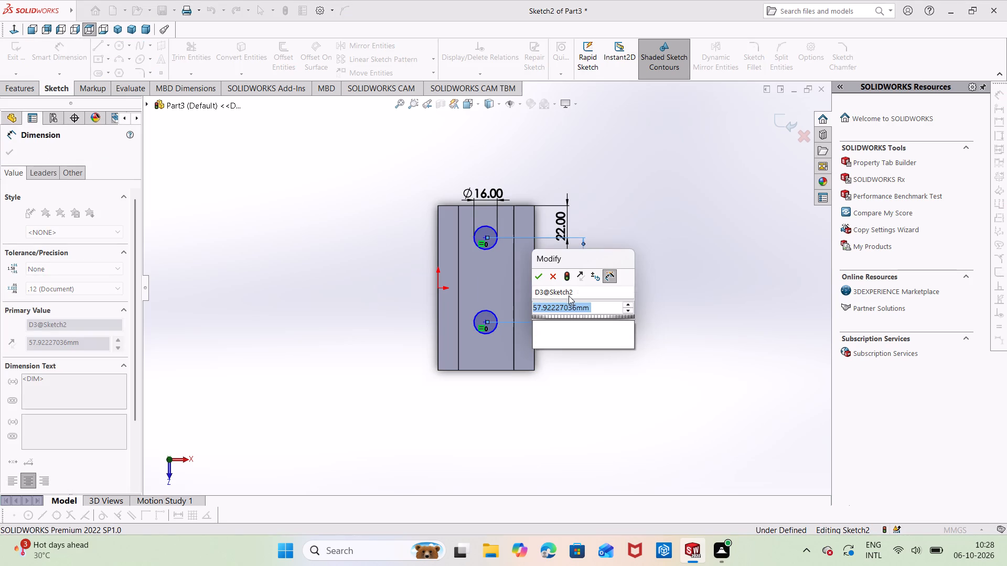
{"action": "type", "text": "38"}
{"action": "key", "text": "Return"}
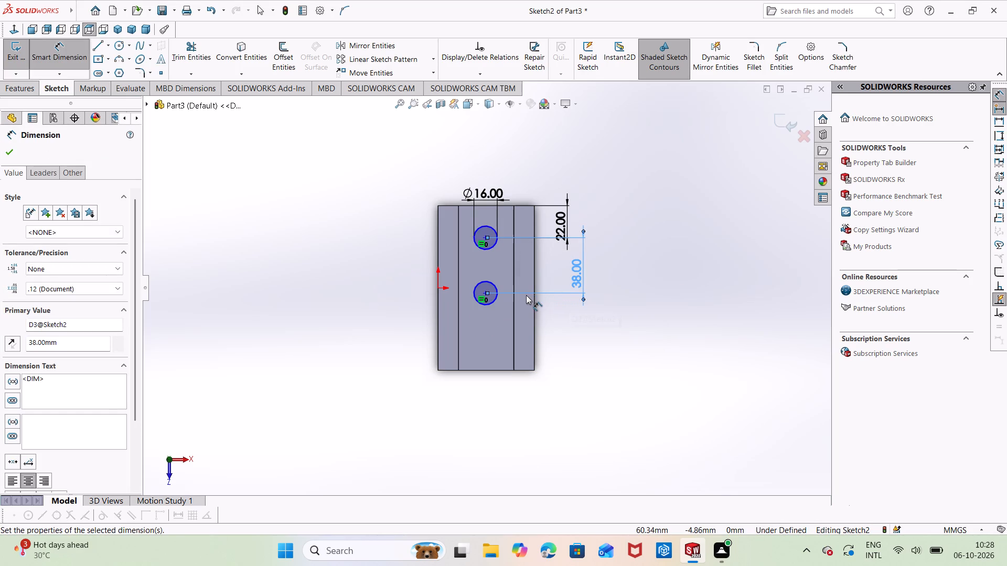
{"action": "key", "text": "Escape"}
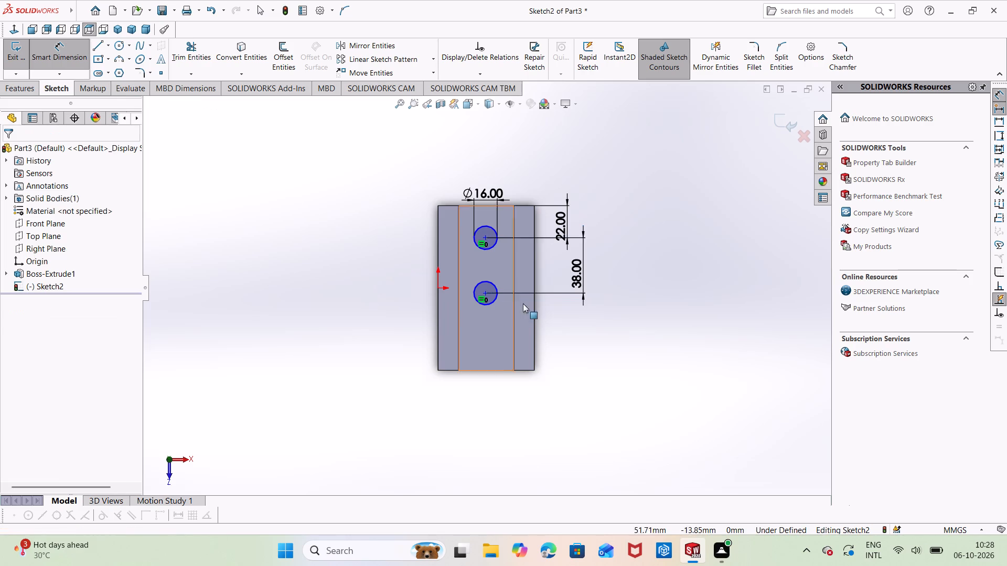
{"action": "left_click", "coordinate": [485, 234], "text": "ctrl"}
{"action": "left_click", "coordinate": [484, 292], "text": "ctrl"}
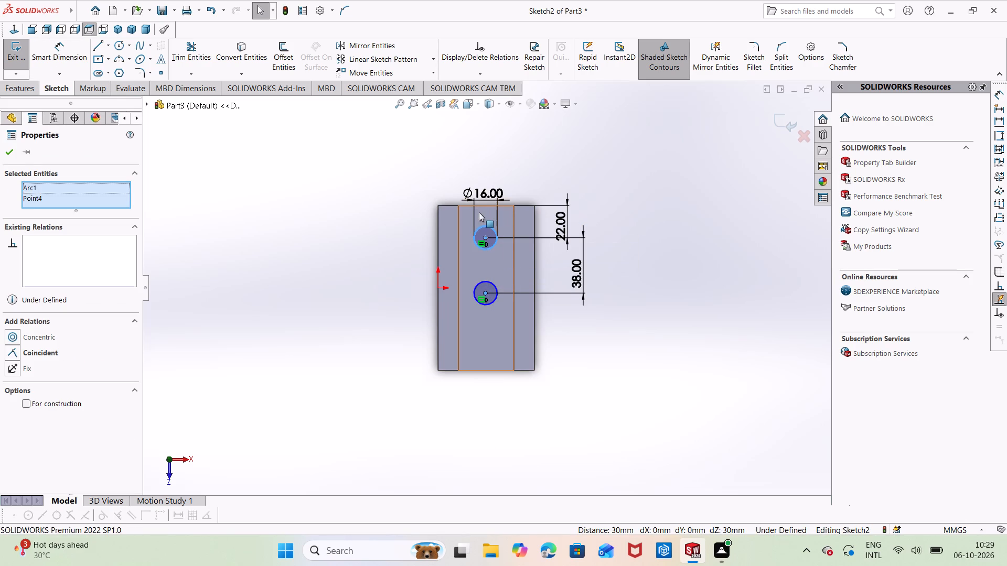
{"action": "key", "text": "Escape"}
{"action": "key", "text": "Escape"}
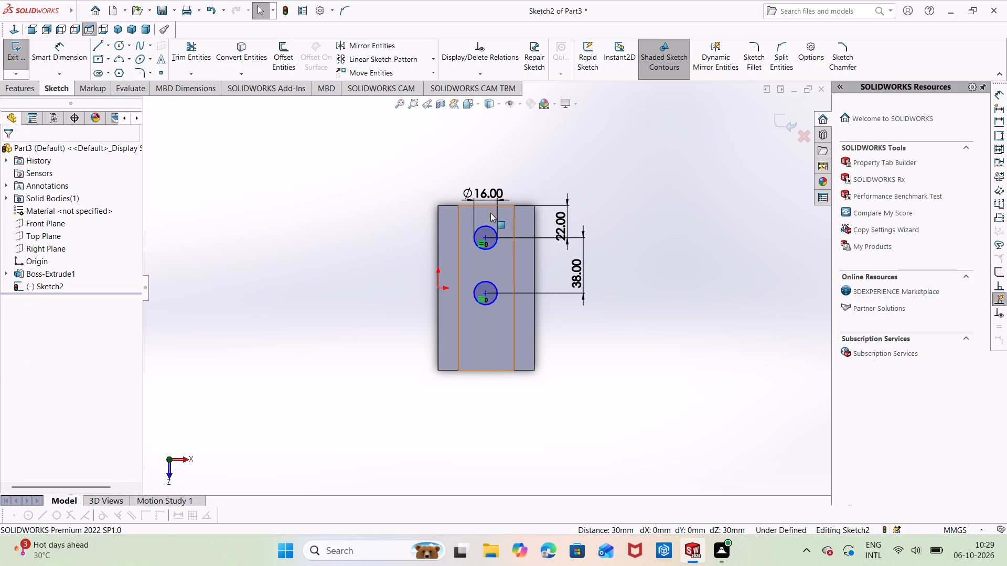
Move the 16 mm diameter dimension farther out beyond the block's upper end edge.
{"action": "left_click_drag", "start_coordinate": [490, 197], "coordinate": [487, 164]}
{"action": "key", "text": "Escape"}
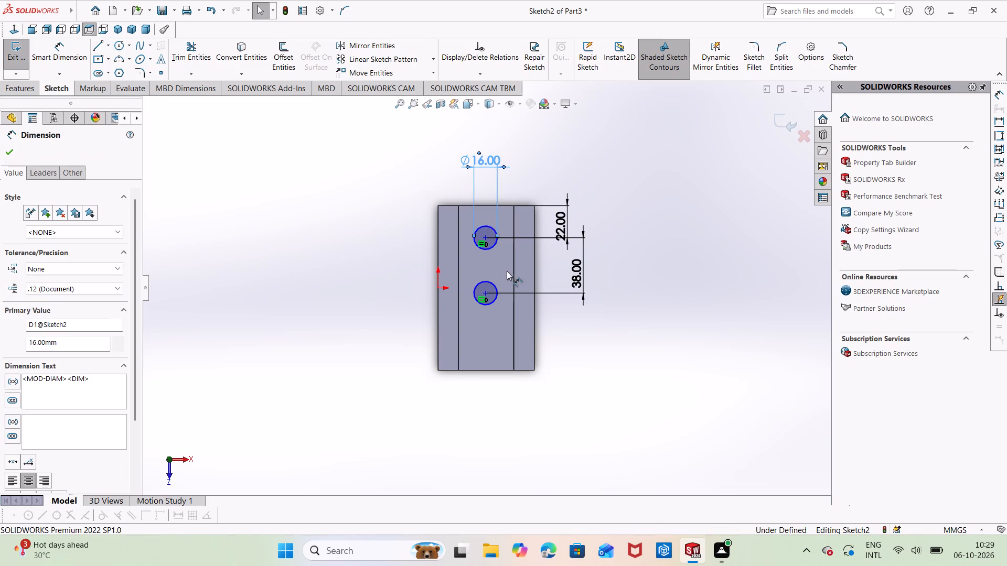
{"action": "scroll", "coordinate": [509, 274], "scroll_direction": "down", "scroll_amount": 3}
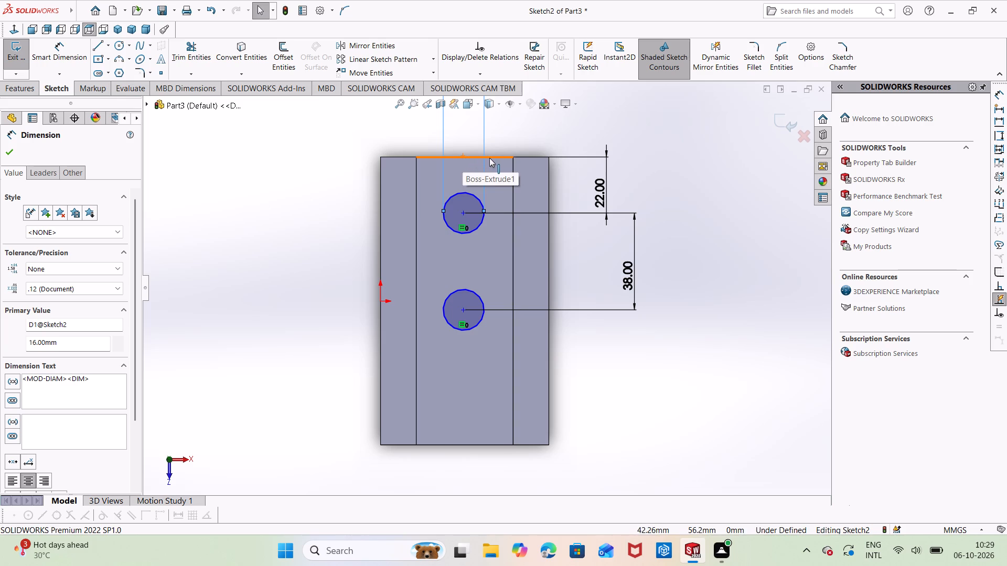
{"action": "key", "text": "Escape"}
{"action": "key", "text": "Escape"}
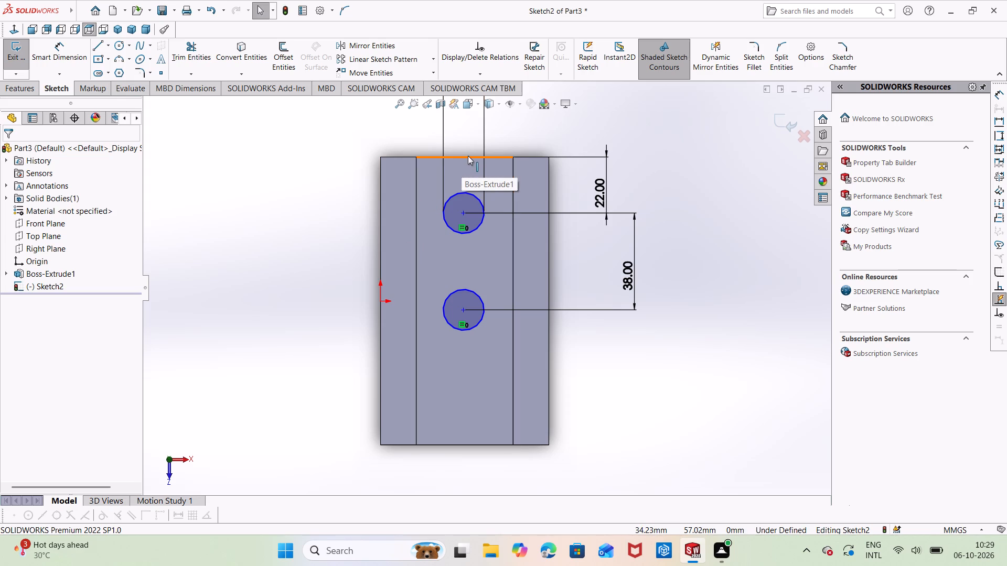
Add a Vertical relation between the midpoint of the channel floor's upper end edge and both circle centres.
{"action": "left_click", "coordinate": [466, 157]}
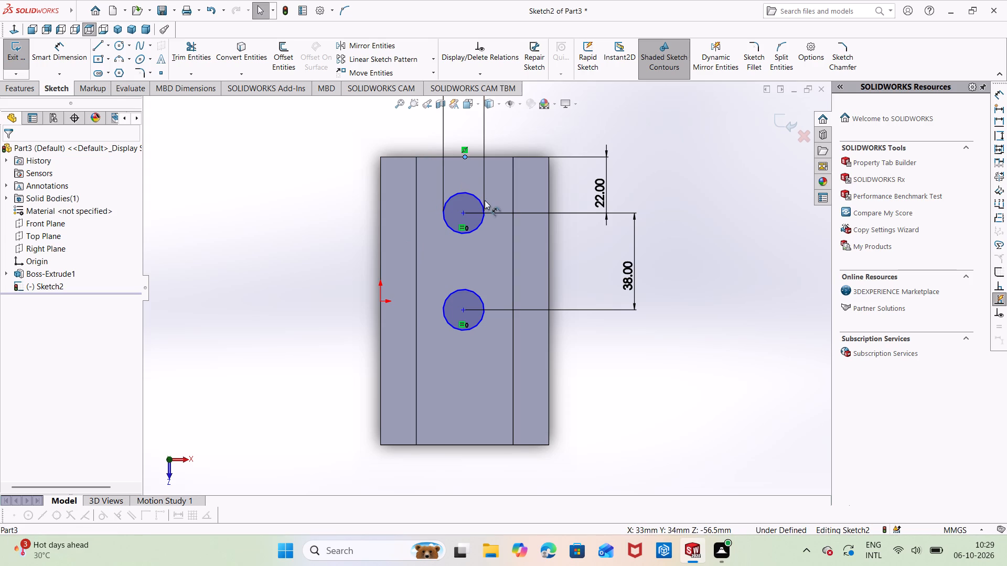
{"action": "left_click", "coordinate": [464, 213], "text": "ctrl"}
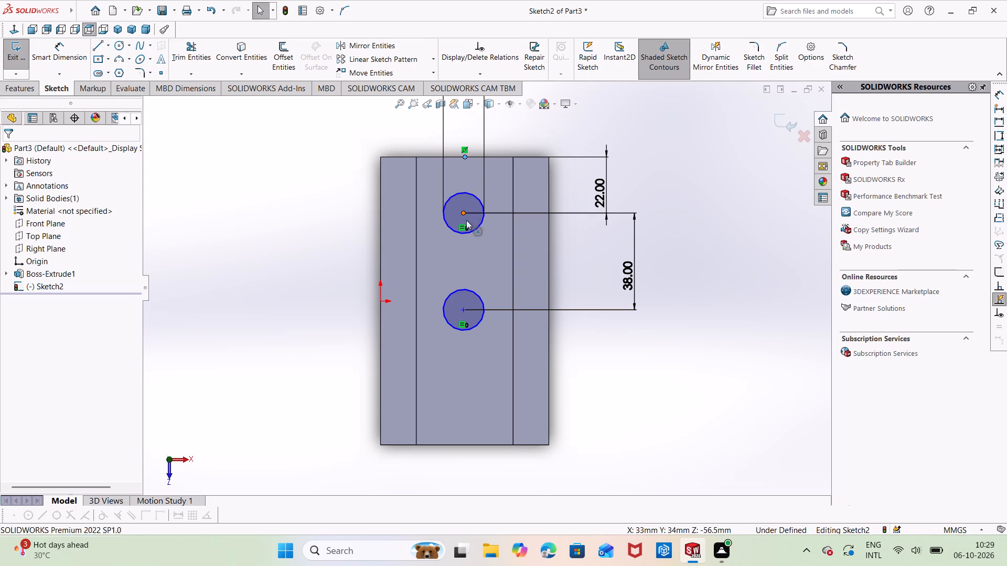
{"action": "left_click", "coordinate": [462, 311], "text": "ctrl"}
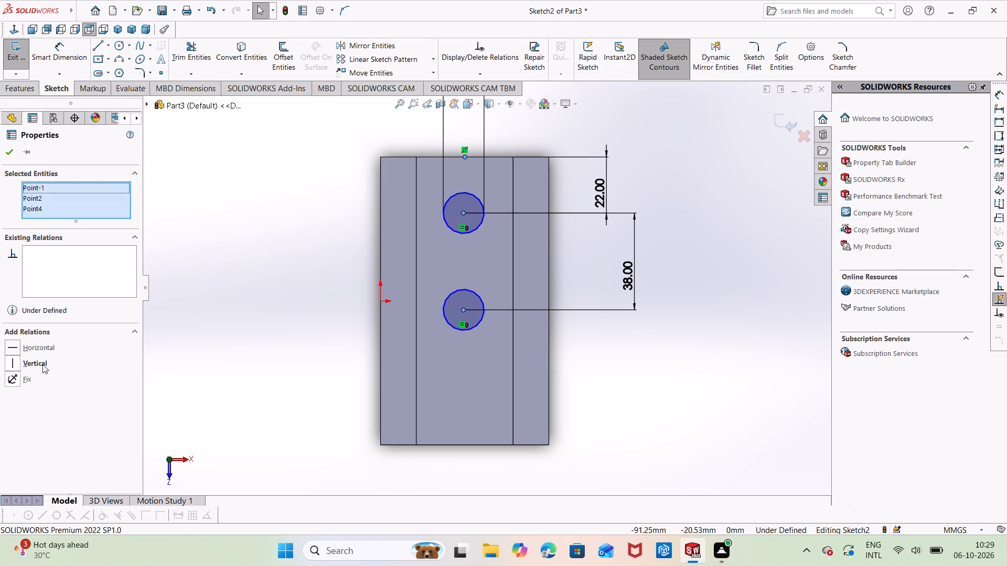
{"action": "left_click", "coordinate": [42, 364]}
{"action": "left_click", "coordinate": [162, 269]}
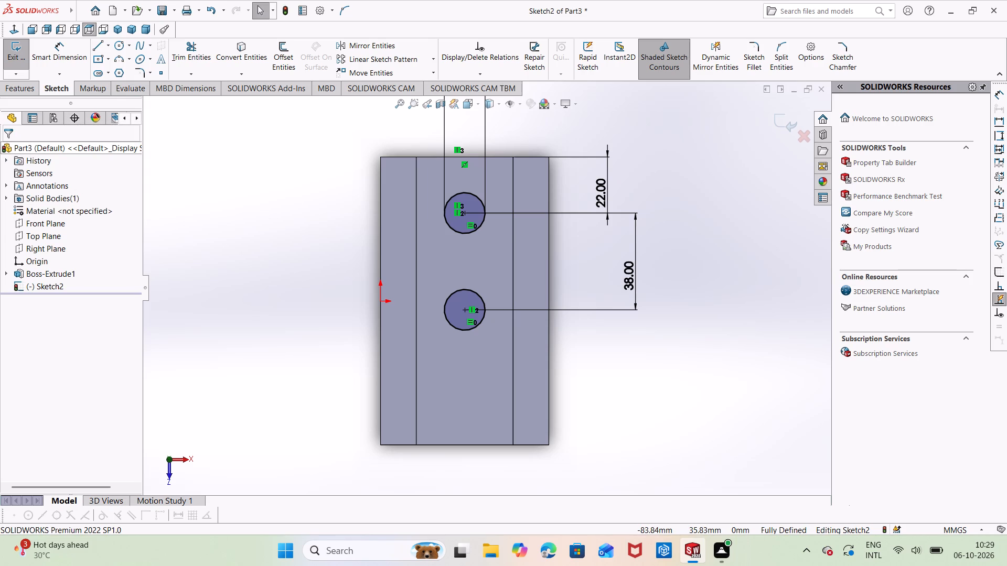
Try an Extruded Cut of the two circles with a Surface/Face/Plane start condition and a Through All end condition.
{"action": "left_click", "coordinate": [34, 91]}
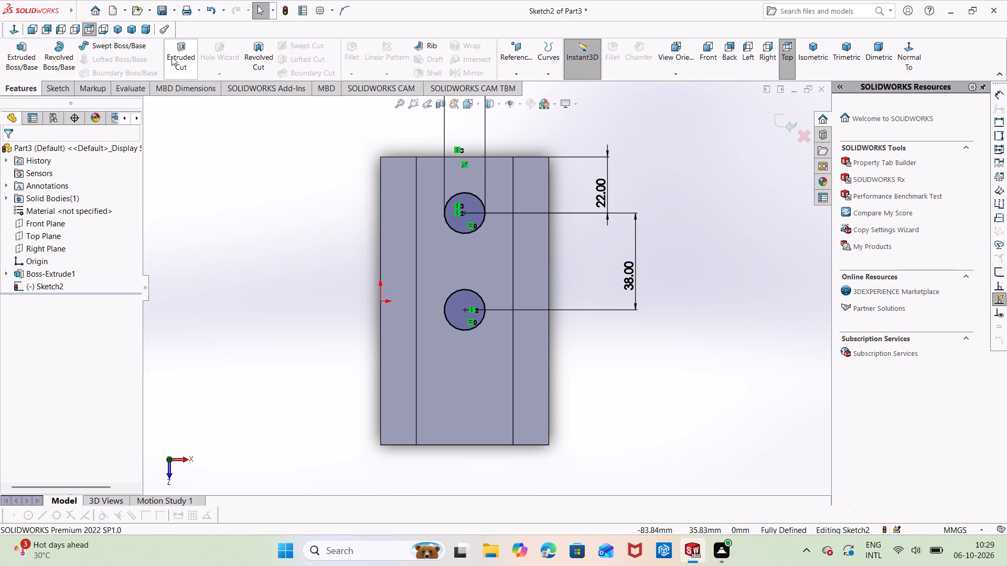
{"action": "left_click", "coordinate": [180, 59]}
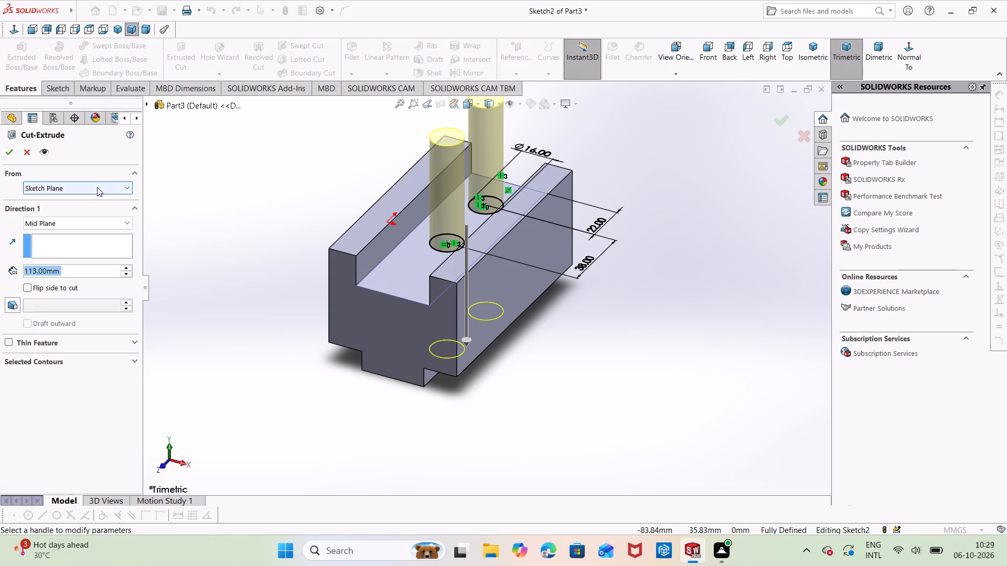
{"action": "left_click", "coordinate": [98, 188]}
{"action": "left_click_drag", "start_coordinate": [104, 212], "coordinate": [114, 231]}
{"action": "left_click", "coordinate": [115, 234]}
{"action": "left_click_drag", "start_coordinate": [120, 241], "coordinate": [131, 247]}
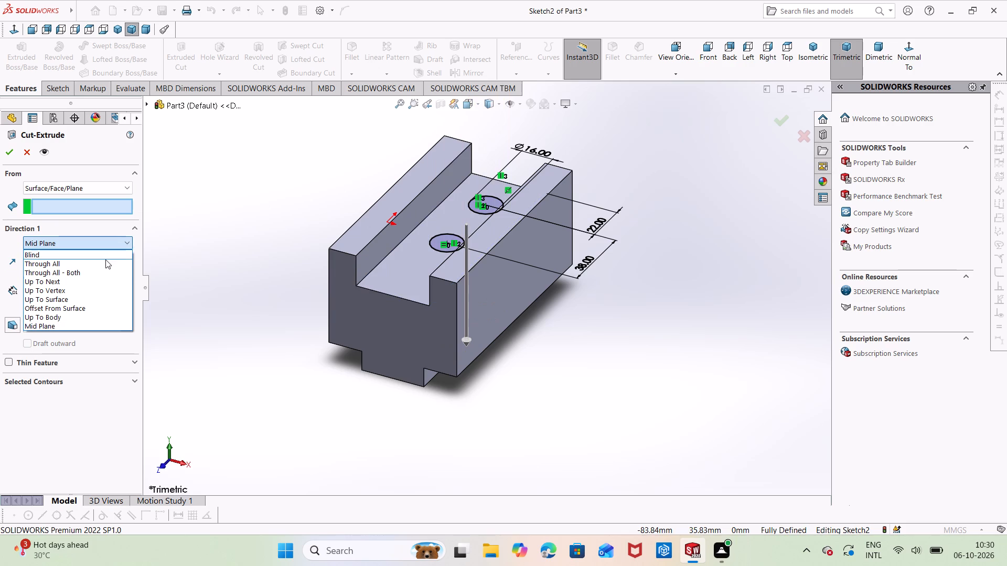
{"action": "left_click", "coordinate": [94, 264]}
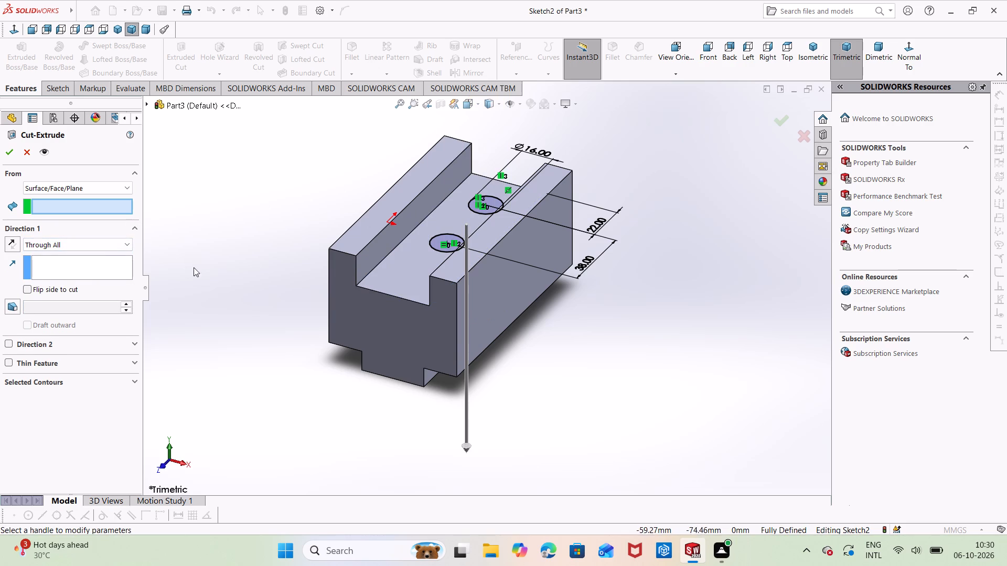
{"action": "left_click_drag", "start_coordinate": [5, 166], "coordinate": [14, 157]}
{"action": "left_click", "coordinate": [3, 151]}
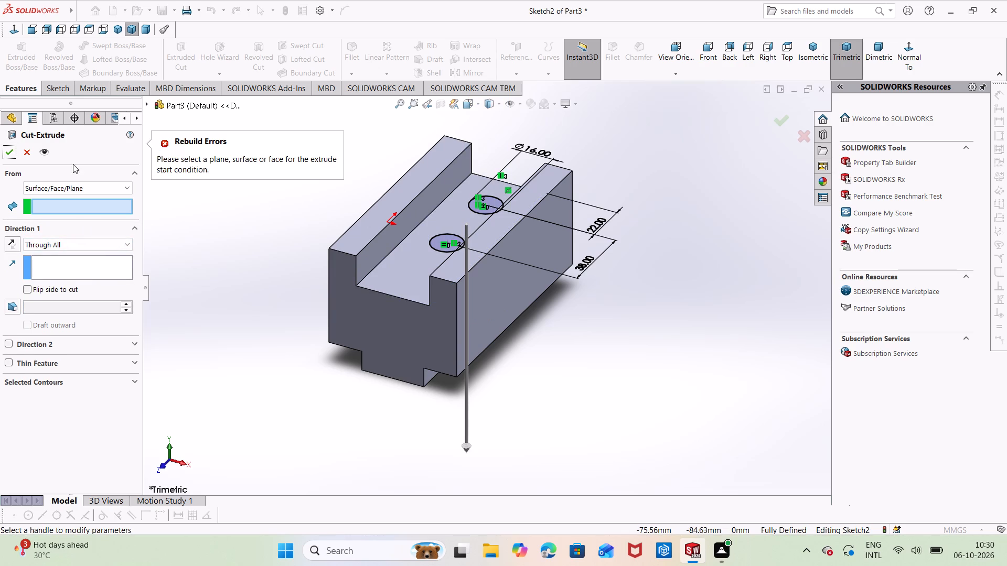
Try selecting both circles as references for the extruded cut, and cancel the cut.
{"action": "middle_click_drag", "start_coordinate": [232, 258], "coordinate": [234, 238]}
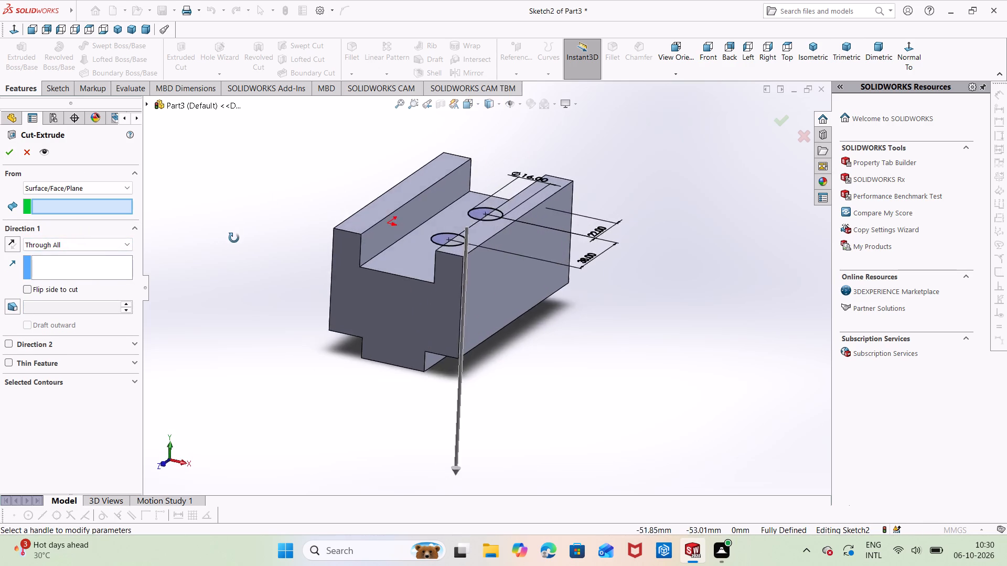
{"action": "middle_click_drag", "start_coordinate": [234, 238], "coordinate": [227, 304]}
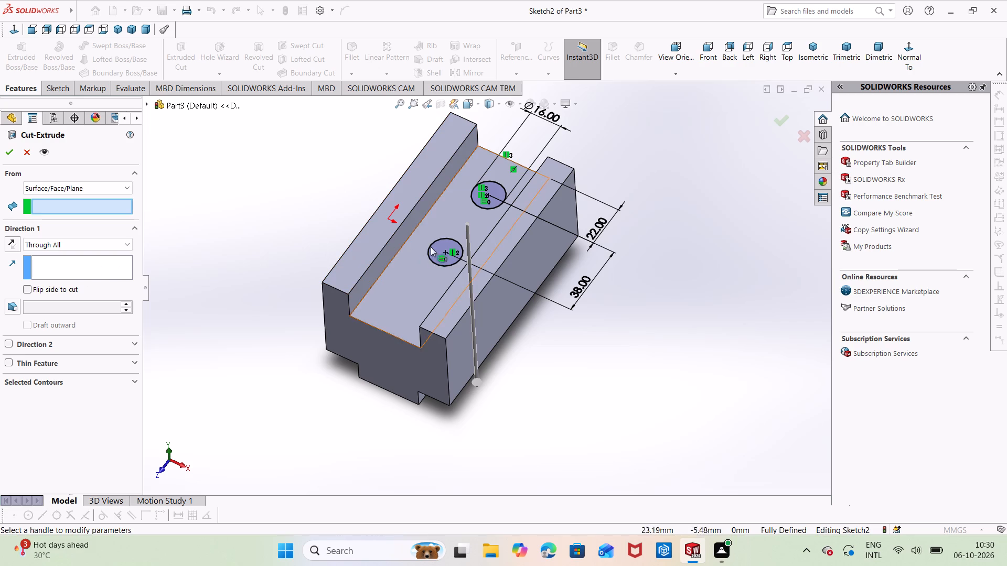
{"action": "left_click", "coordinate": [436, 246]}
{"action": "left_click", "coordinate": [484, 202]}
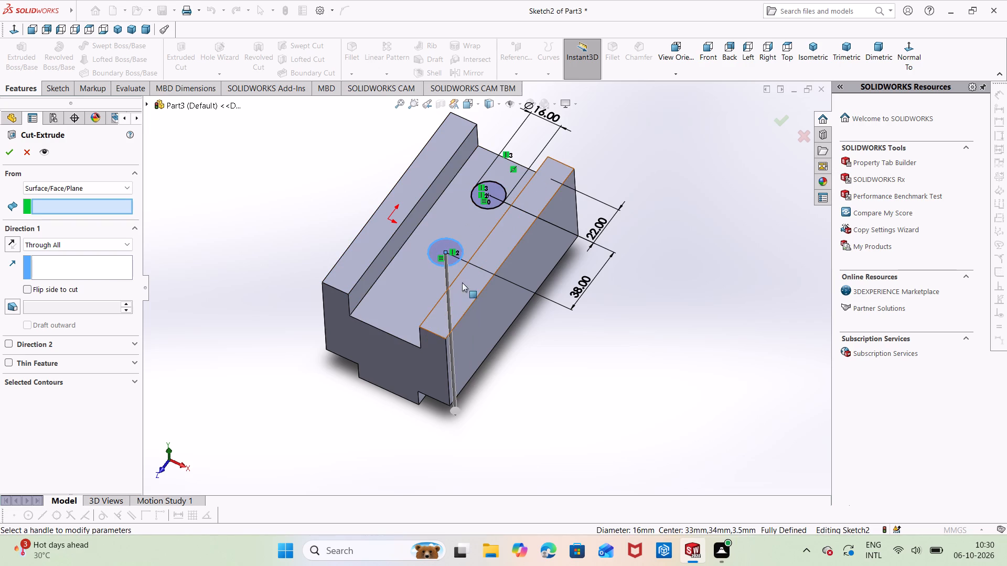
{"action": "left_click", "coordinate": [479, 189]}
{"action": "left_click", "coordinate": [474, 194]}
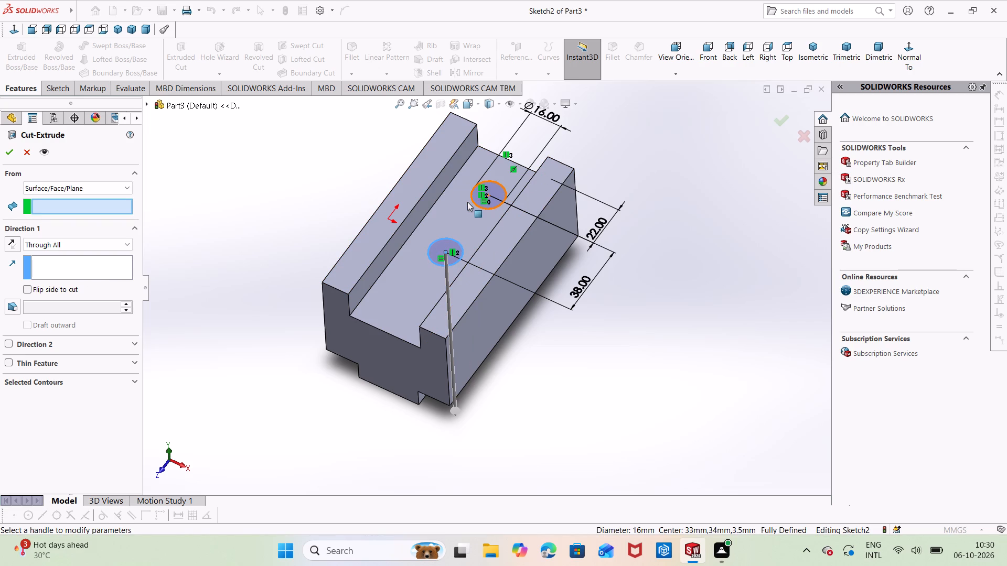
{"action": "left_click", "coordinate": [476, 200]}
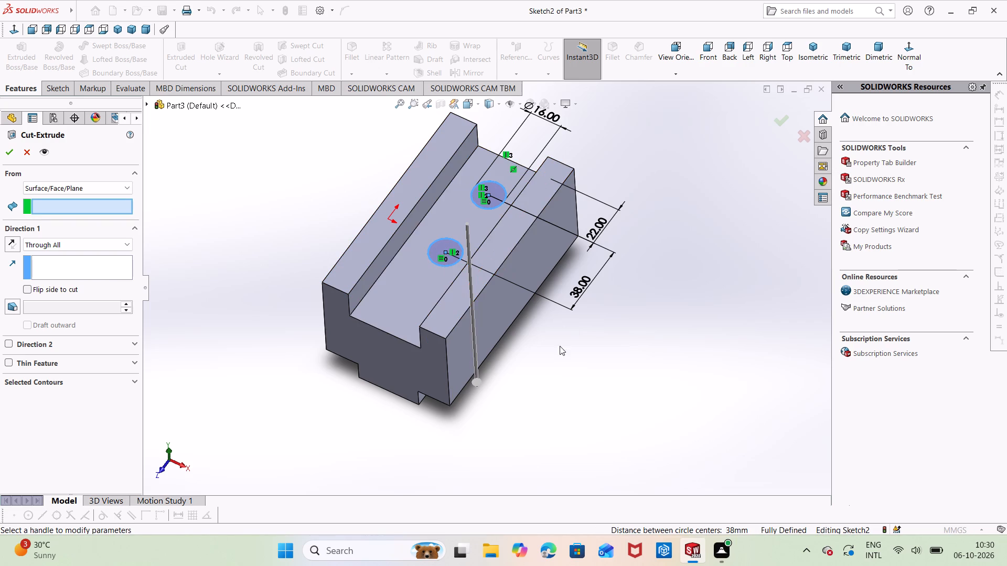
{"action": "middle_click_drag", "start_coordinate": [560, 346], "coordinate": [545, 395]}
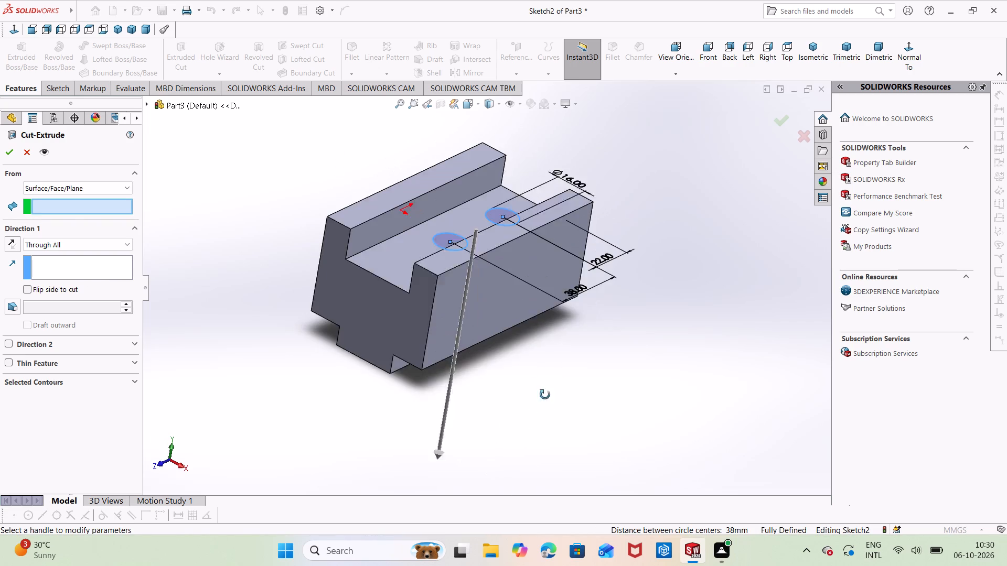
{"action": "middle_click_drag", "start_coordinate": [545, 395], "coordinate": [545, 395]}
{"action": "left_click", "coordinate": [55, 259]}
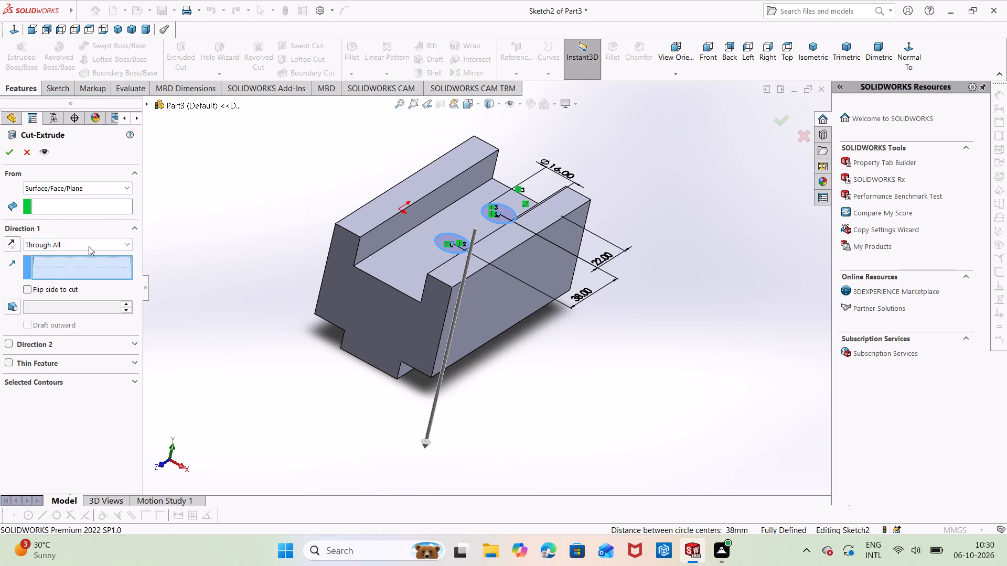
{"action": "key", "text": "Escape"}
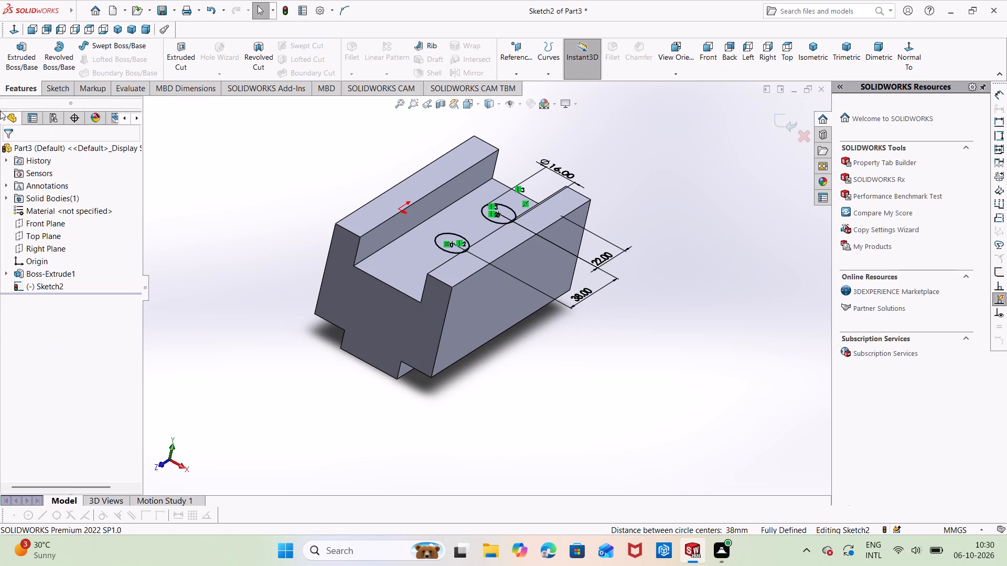
Cut the two circles from the sketch plane down through the block with an Extruded Cut set to Through All.
{"action": "left_click", "coordinate": [189, 59]}
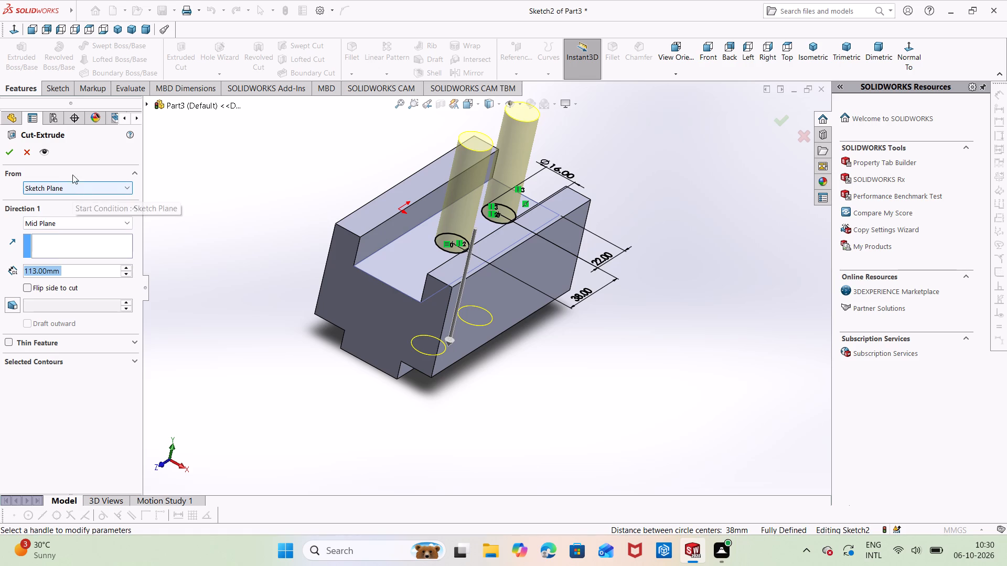
{"action": "left_click", "coordinate": [113, 227]}
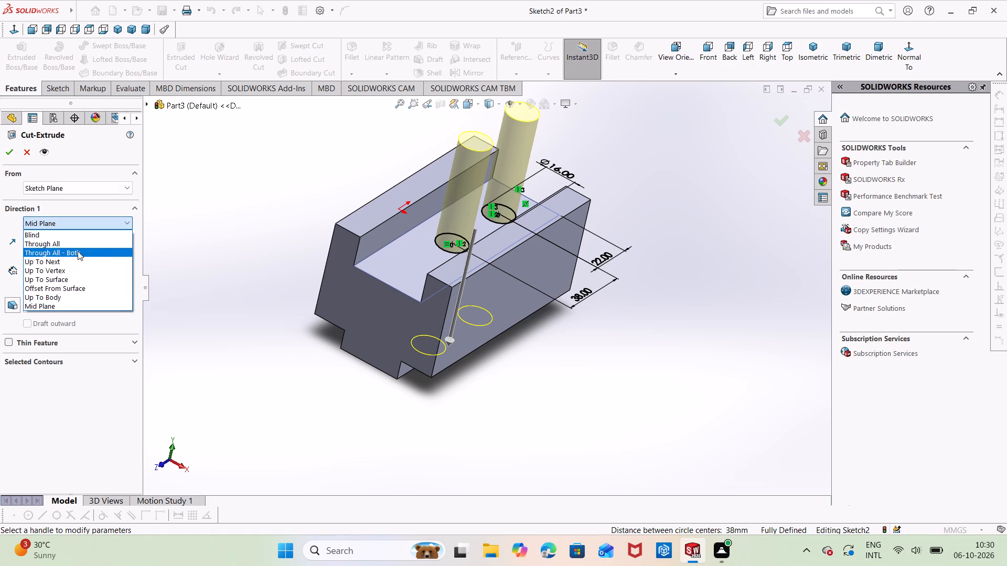
{"action": "left_click", "coordinate": [80, 244]}
{"action": "middle_click_drag", "start_coordinate": [207, 286], "coordinate": [202, 282]}
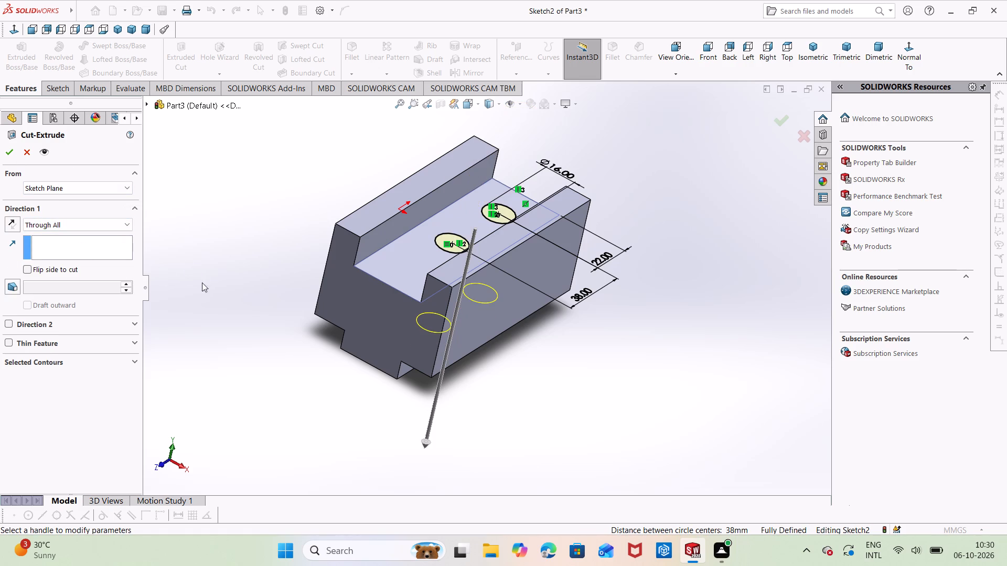
{"action": "middle_click_drag", "start_coordinate": [202, 282], "coordinate": [205, 212]}
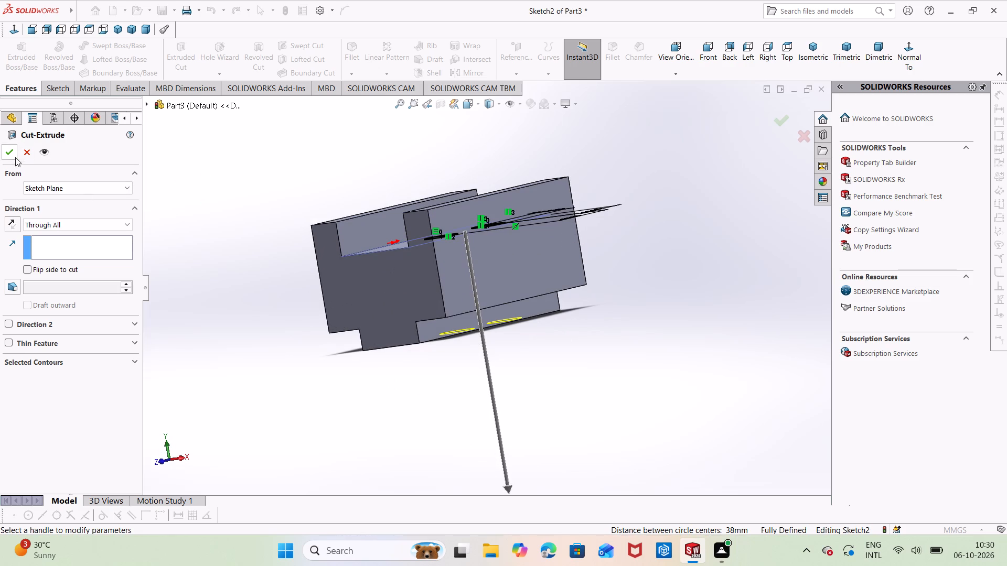
{"action": "left_click", "coordinate": [14, 156]}
{"action": "left_click", "coordinate": [210, 183]}
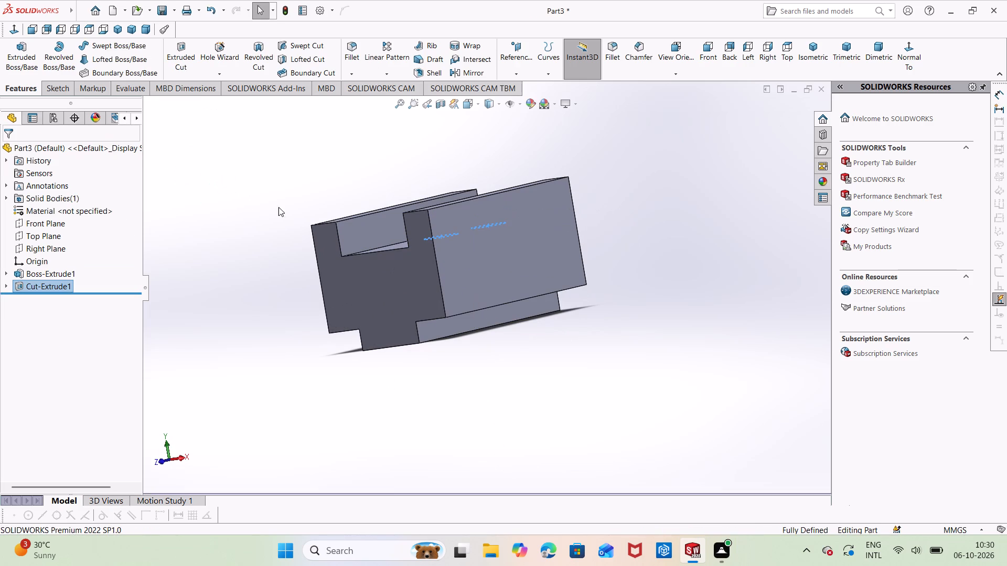
Measure one channel wall's top end edge and inner vertical edge, and check the other wall's top edge and the bottom tab's lower edge.
{"action": "left_click_drag", "start_coordinate": [308, 211], "coordinate": [338, 257]}
{"action": "middle_click_drag", "start_coordinate": [291, 213], "coordinate": [317, 251]}
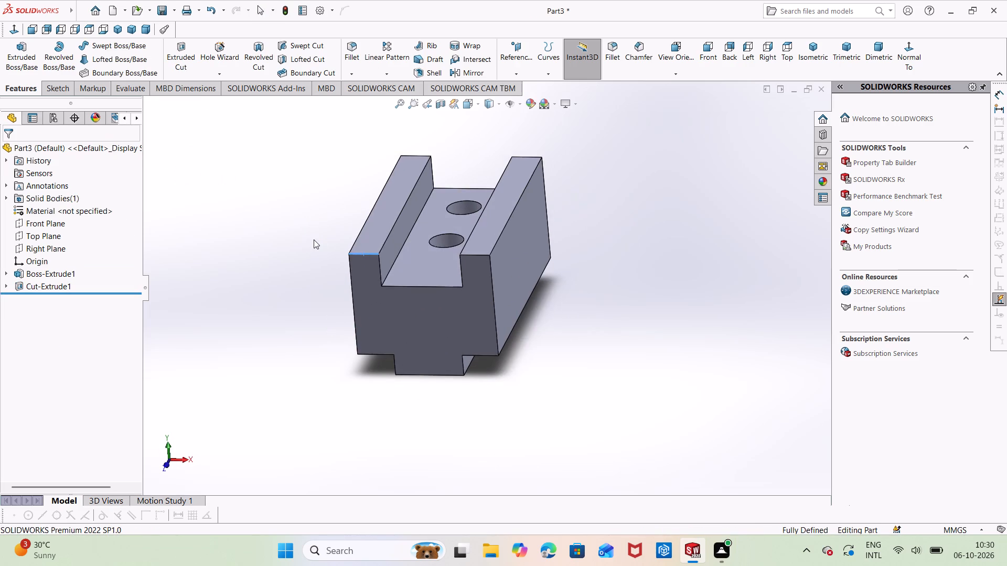
{"action": "scroll", "coordinate": [304, 233], "scroll_direction": "up", "scroll_amount": 1}
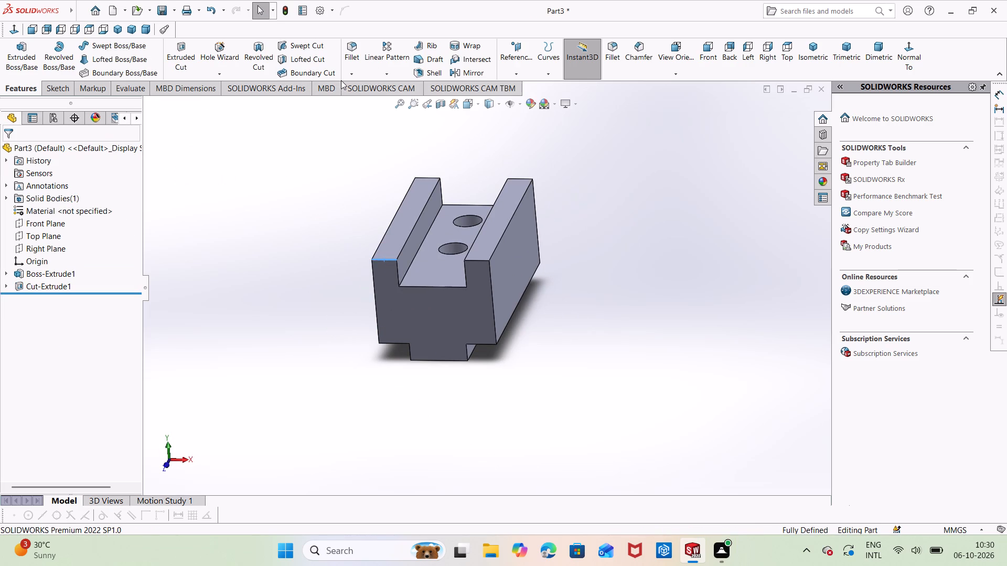
{"action": "left_click", "coordinate": [126, 91]}
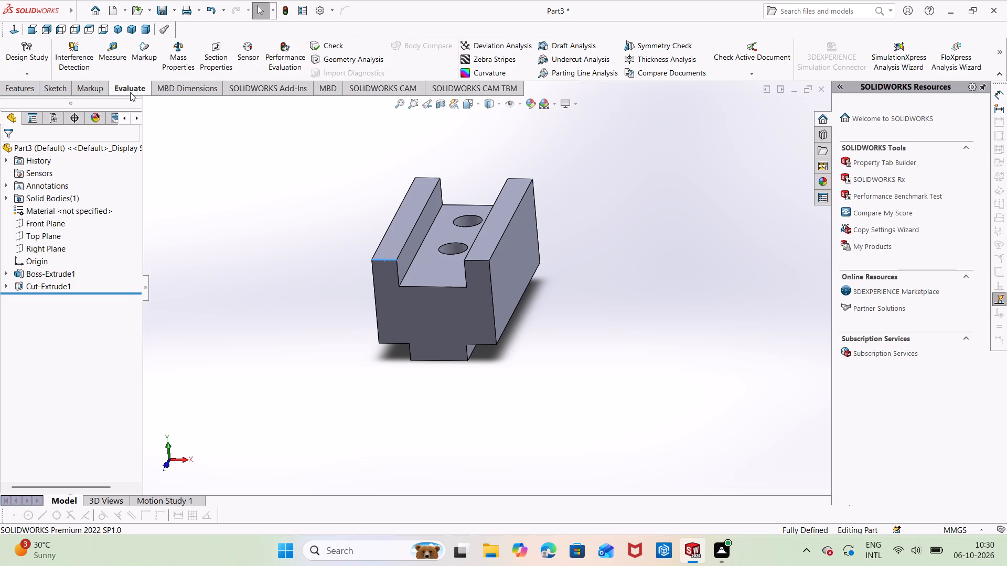
{"action": "left_click", "coordinate": [119, 57]}
{"action": "left_click", "coordinate": [398, 268]}
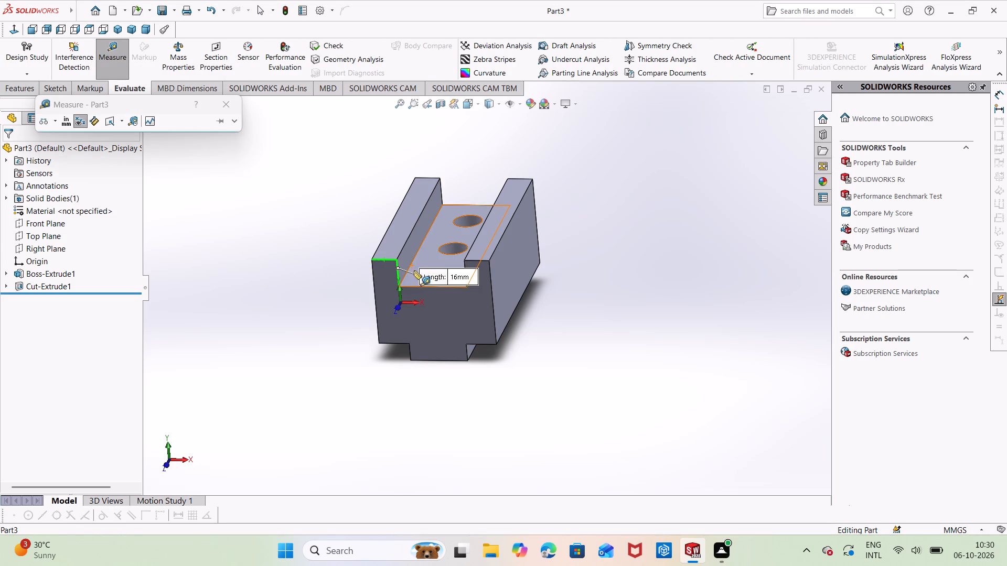
{"action": "key", "text": "Escape"}
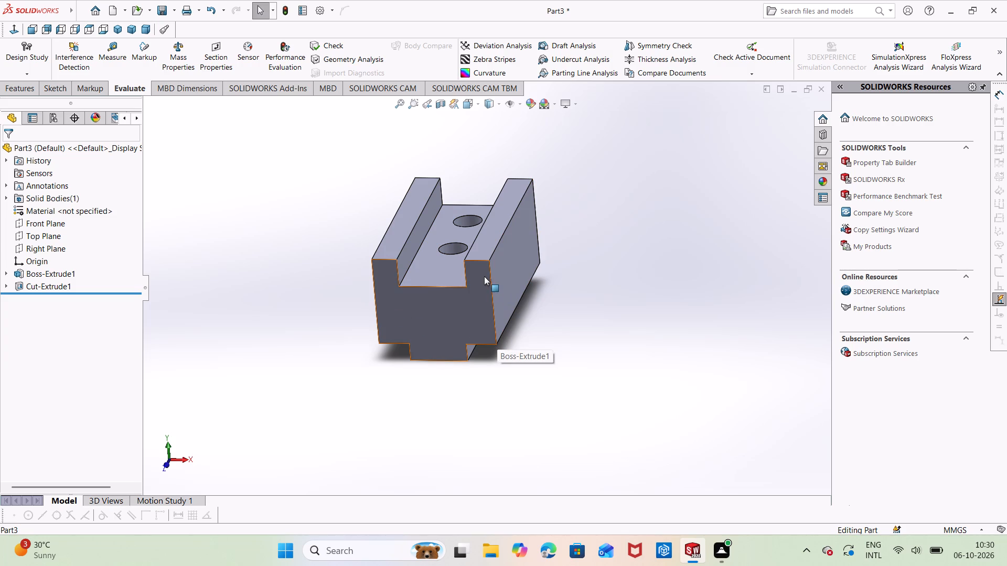
{"action": "left_click", "coordinate": [480, 262]}
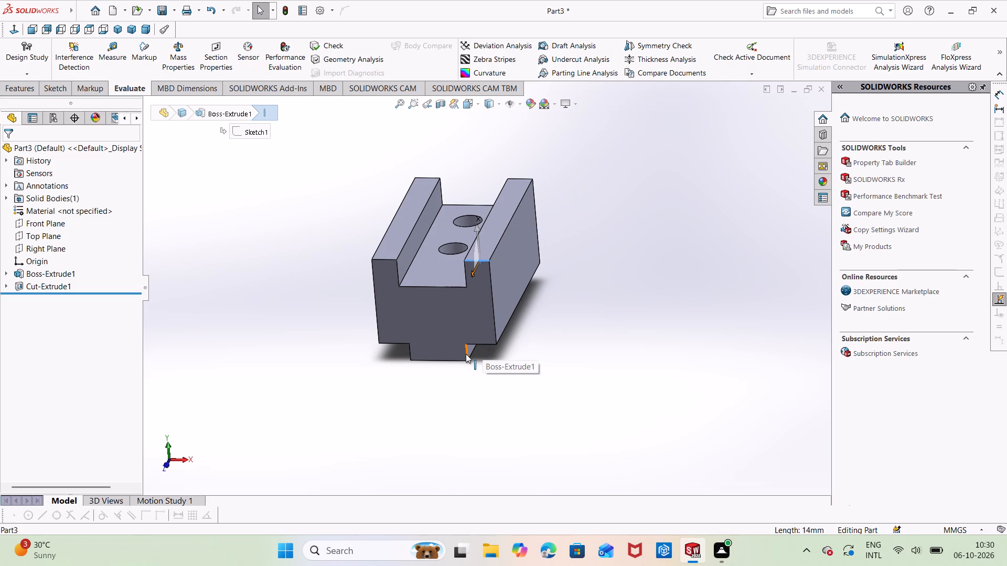
{"action": "left_click", "coordinate": [466, 361]}
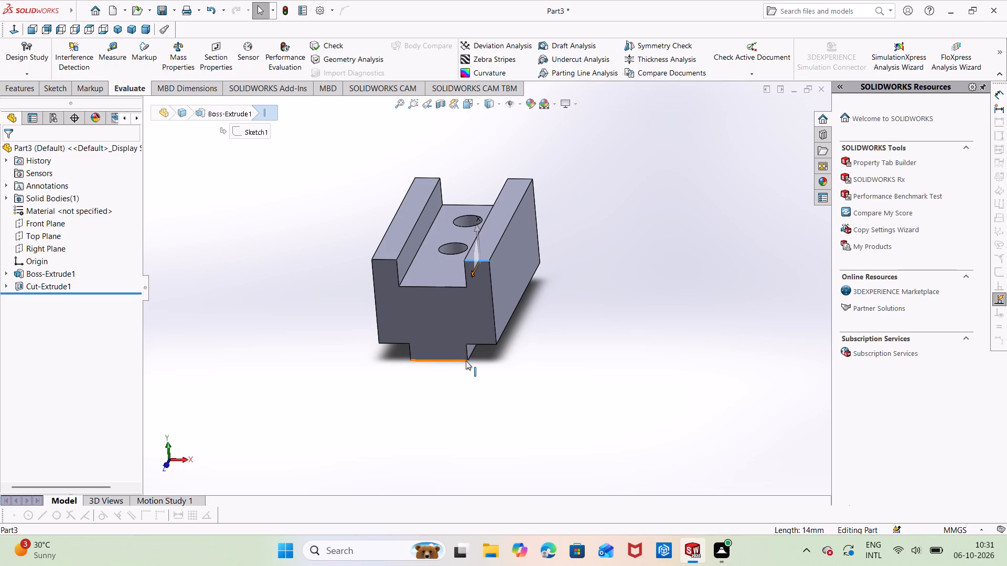
{"action": "key", "text": "Escape"}
{"action": "key", "text": "Escape"}
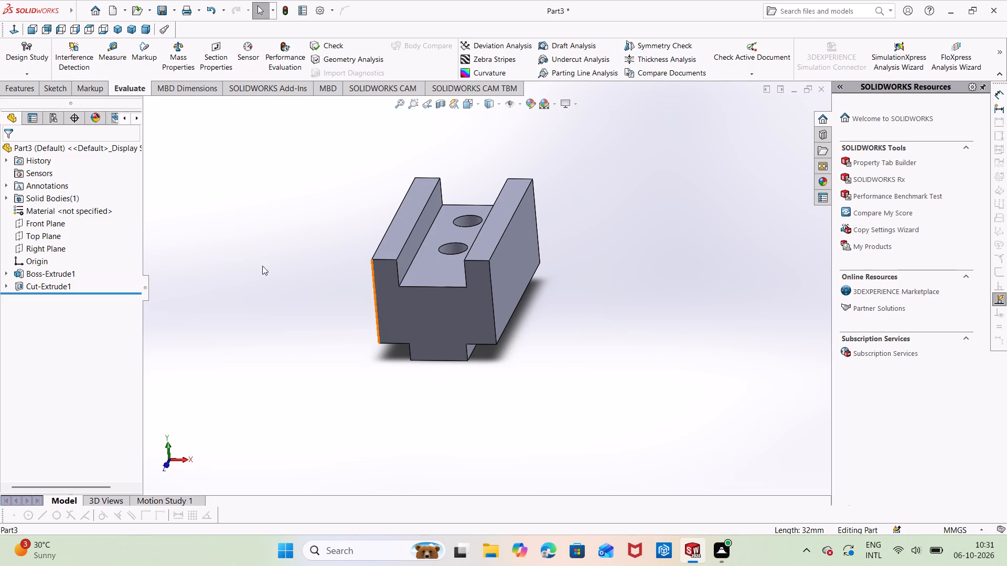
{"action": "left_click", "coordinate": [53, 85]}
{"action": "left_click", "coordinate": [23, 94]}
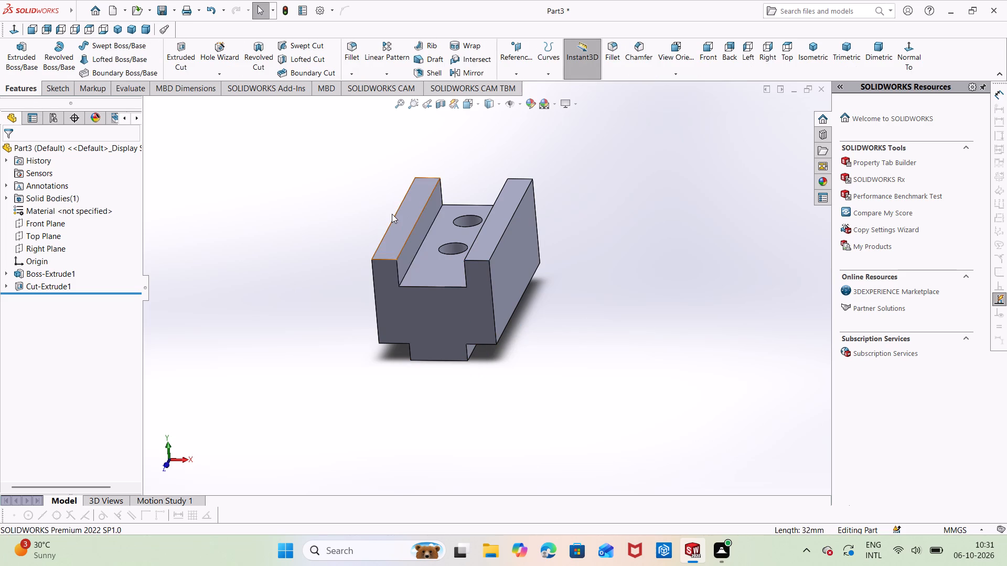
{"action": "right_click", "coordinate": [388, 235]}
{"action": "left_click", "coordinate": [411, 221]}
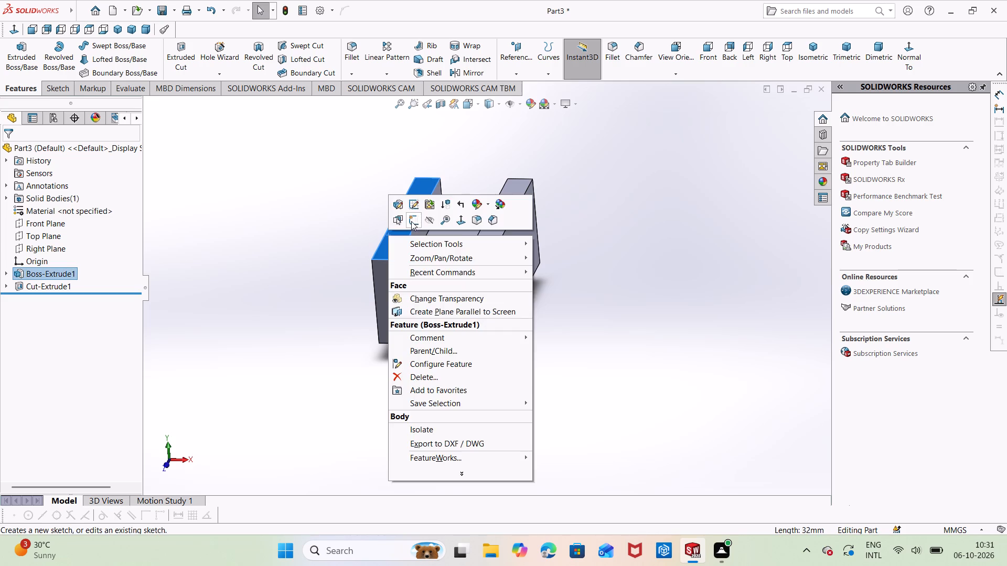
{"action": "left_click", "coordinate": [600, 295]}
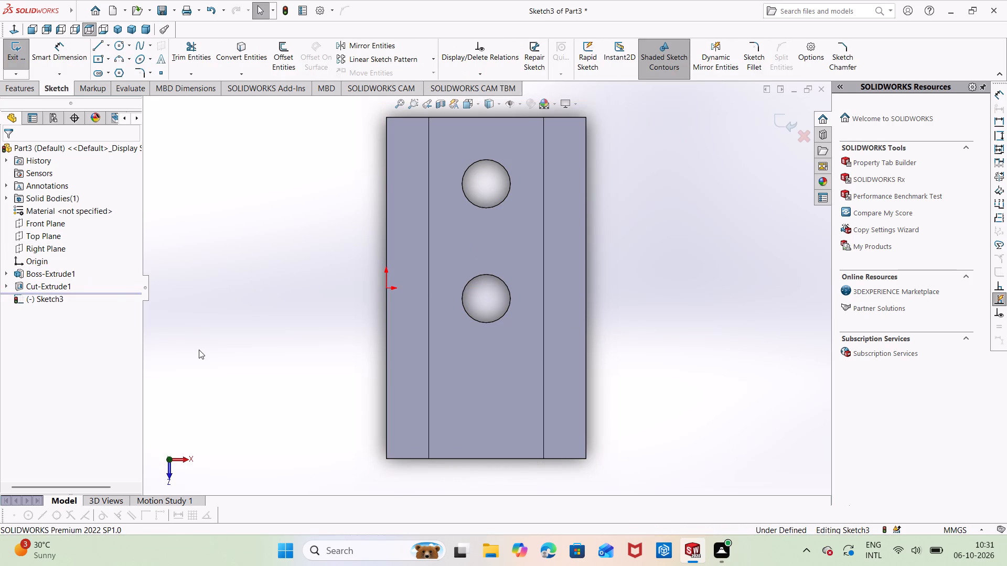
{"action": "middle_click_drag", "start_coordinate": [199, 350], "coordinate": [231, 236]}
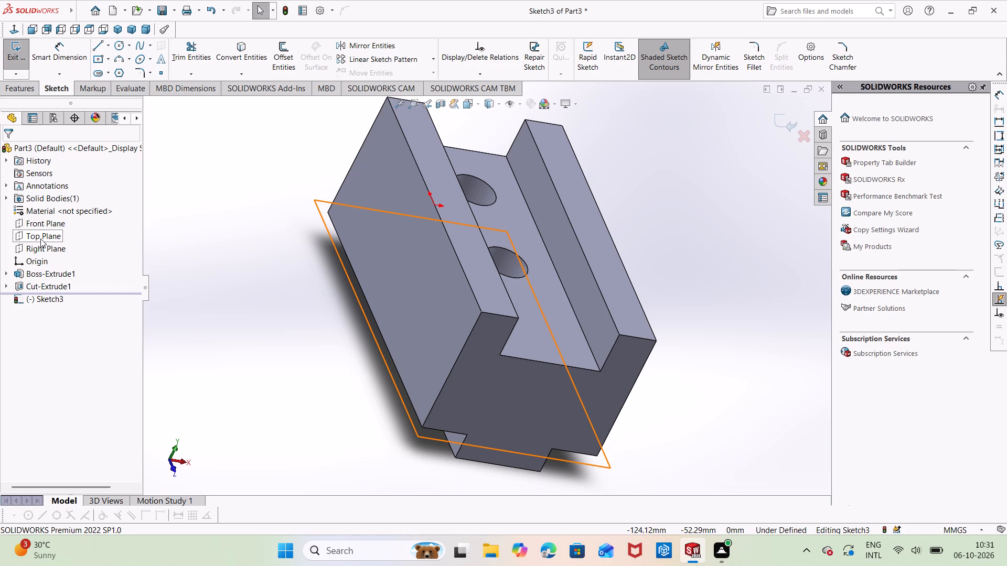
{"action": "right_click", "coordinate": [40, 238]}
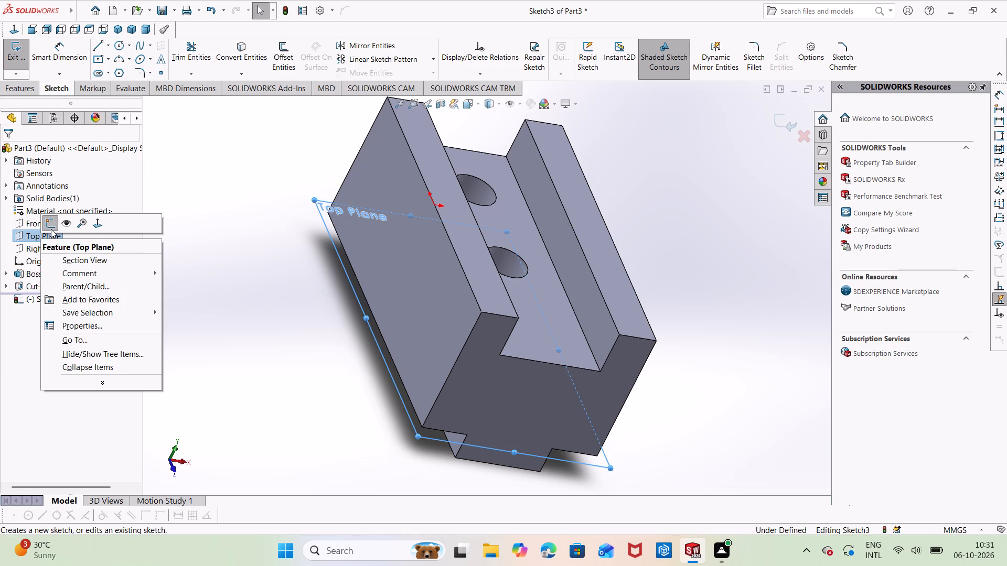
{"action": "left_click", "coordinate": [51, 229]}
Sketch on the Top Plane a V of two lines, about 39 mm and 37 mm long, with both open ends on the block's front end edge.
{"action": "right_click", "coordinate": [41, 241]}
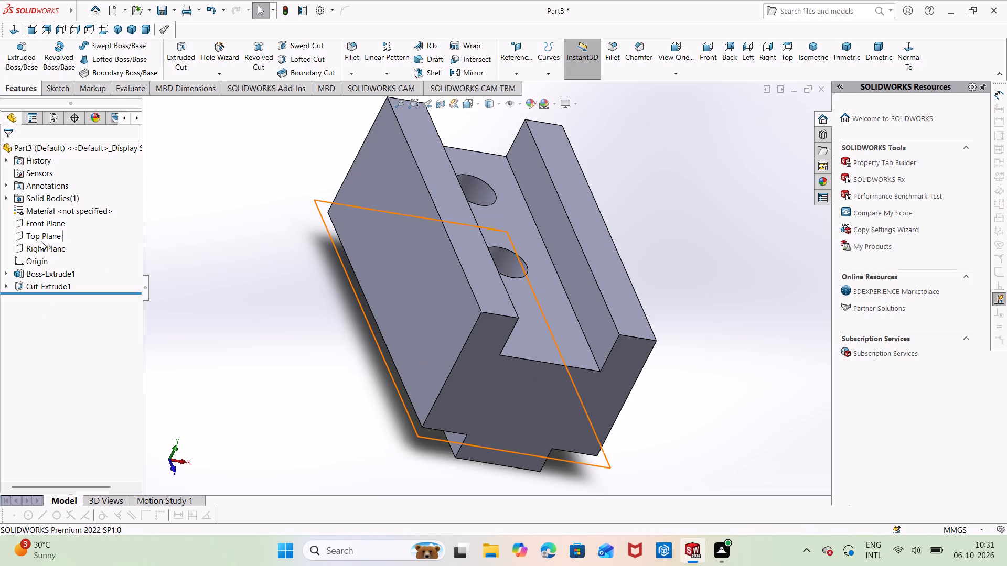
{"action": "left_click", "coordinate": [46, 227]}
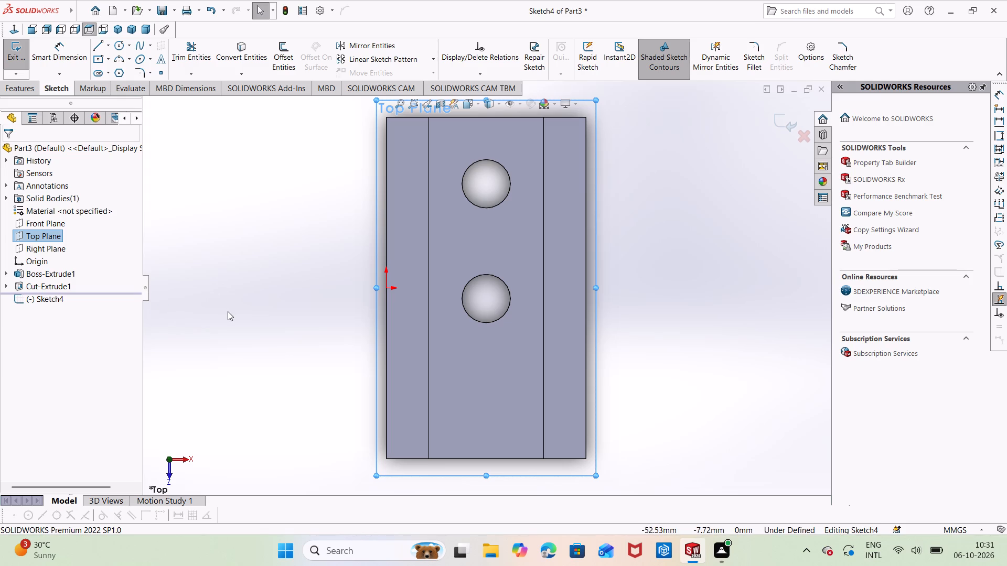
{"action": "left_click", "coordinate": [241, 308]}
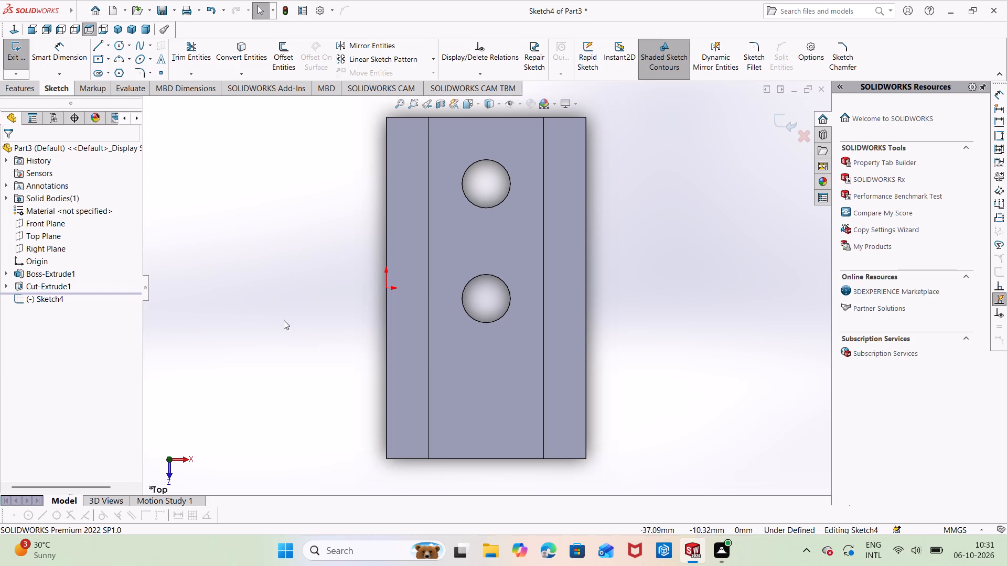
{"action": "right_click_drag", "start_coordinate": [285, 368], "coordinate": [229, 290]}
{"action": "right_click_drag", "start_coordinate": [314, 279], "coordinate": [242, 295]}
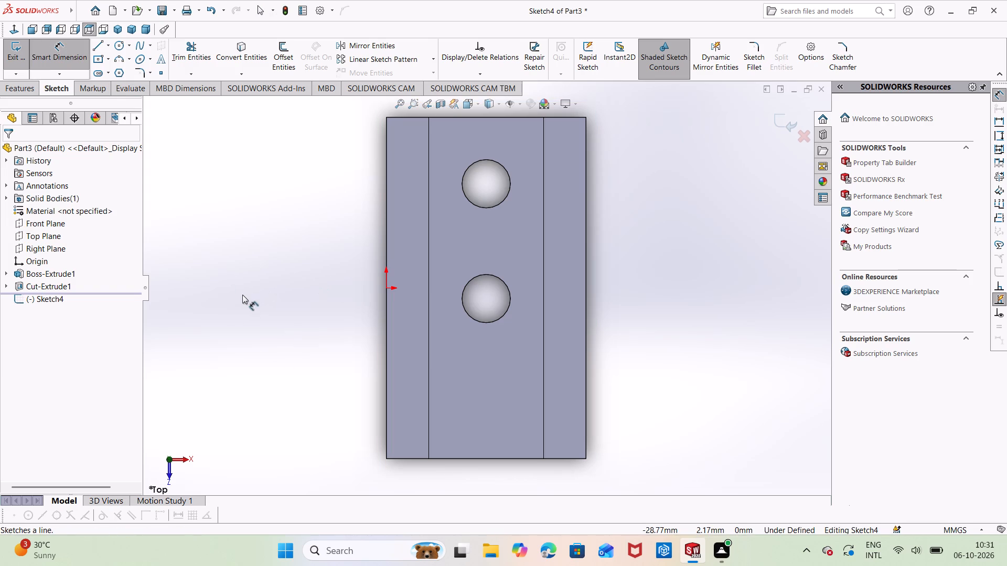
{"action": "right_click_drag", "start_coordinate": [242, 295], "coordinate": [223, 299]}
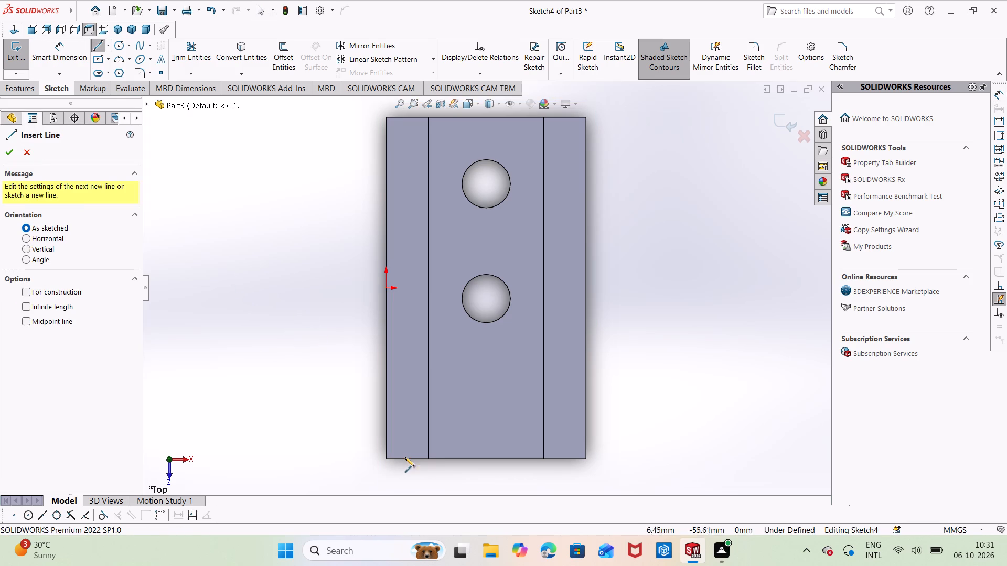
{"action": "left_click", "coordinate": [407, 460]}
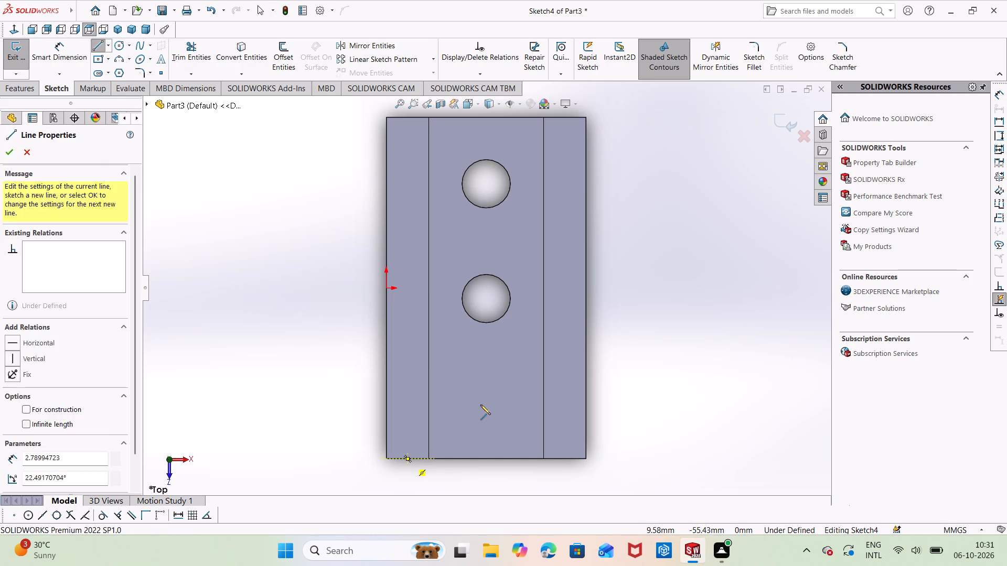
{"action": "left_click", "coordinate": [491, 376]}
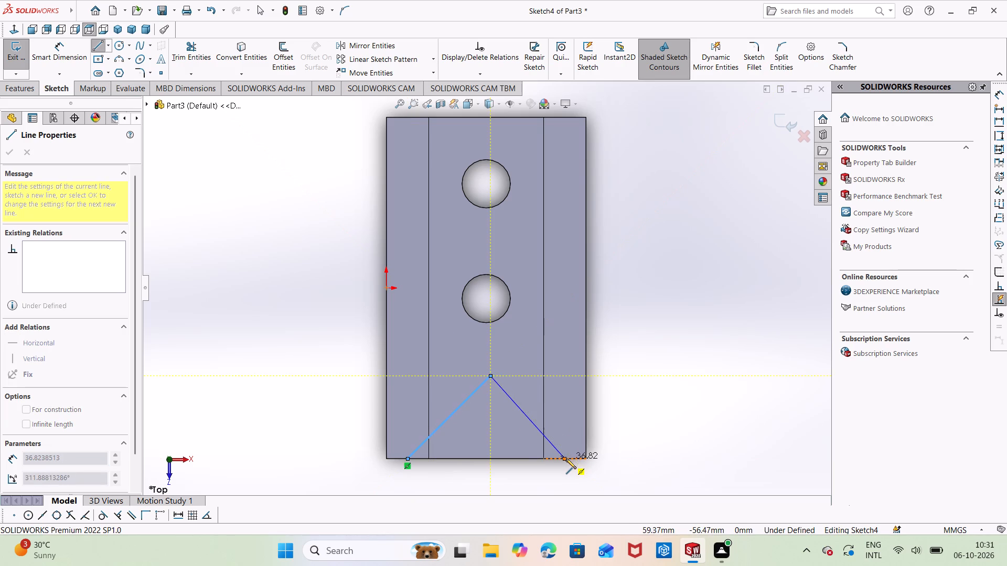
{"action": "left_click", "coordinate": [565, 459]}
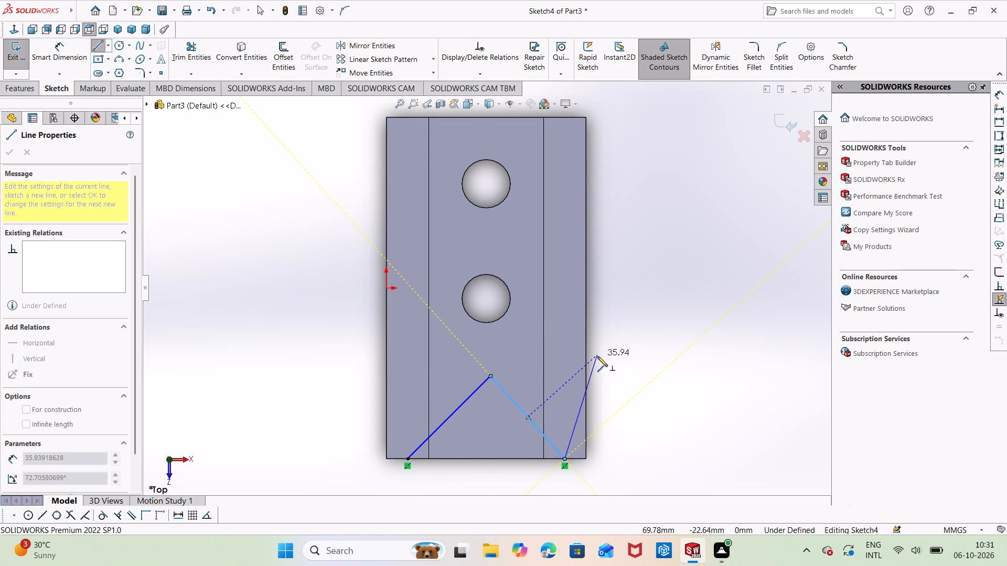
{"action": "key", "text": "Escape"}
Dimension the angle between the two V lines as 90°.
{"action": "right_click_drag", "start_coordinate": [287, 403], "coordinate": [280, 385]}
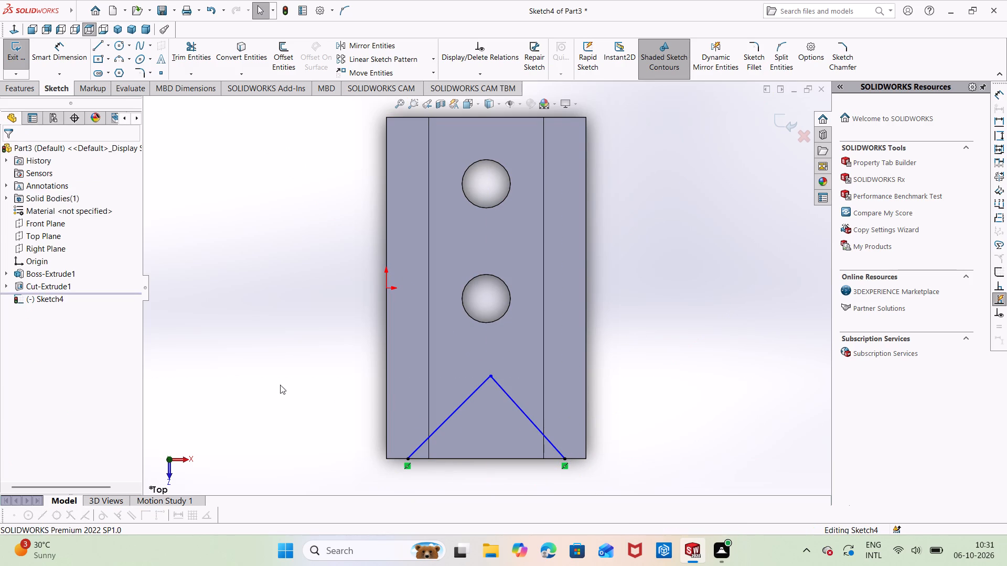
{"action": "right_click_drag", "start_coordinate": [280, 385], "coordinate": [266, 353]}
{"action": "left_click", "coordinate": [466, 398]}
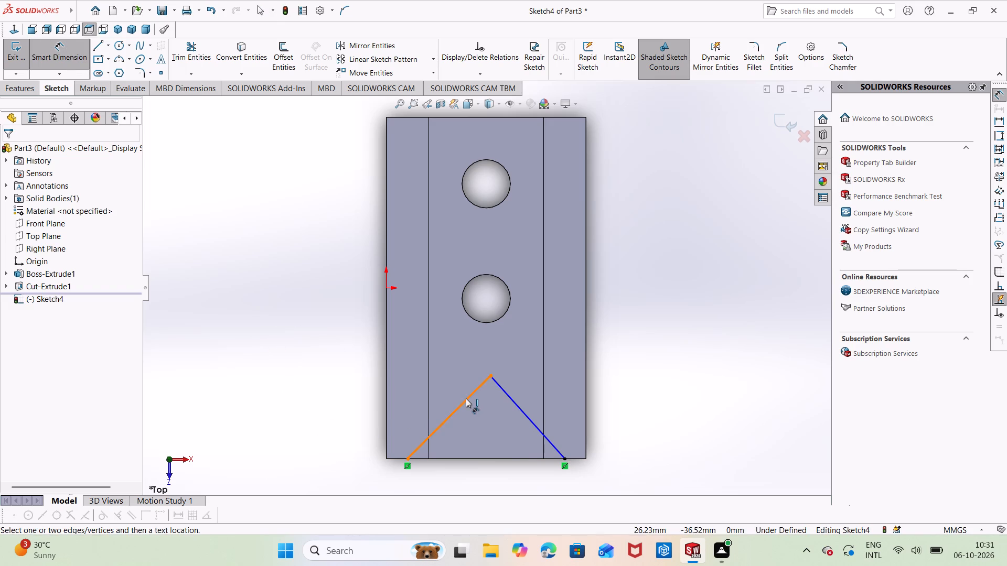
{"action": "left_click", "coordinate": [511, 398]}
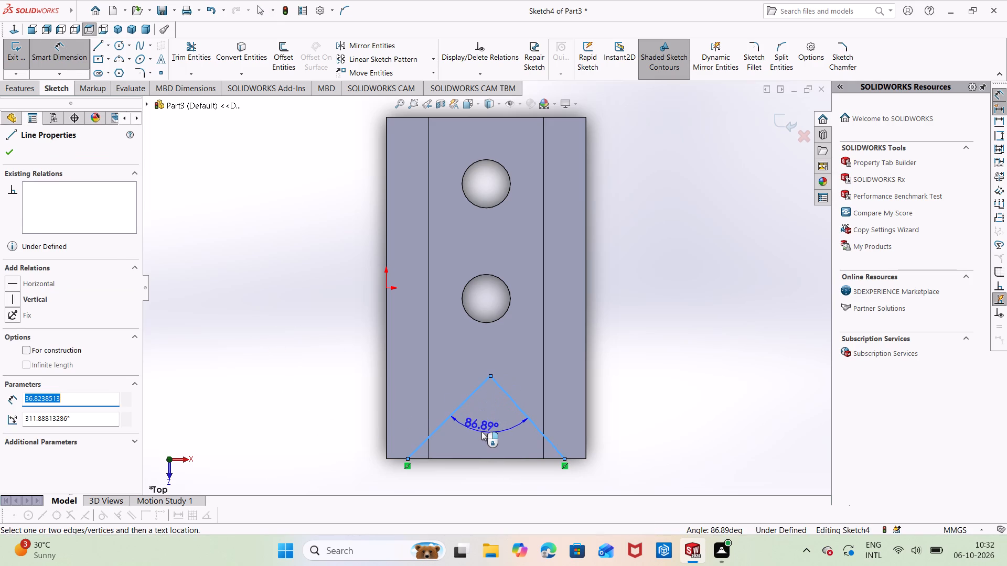
{"action": "left_click", "coordinate": [481, 431]}
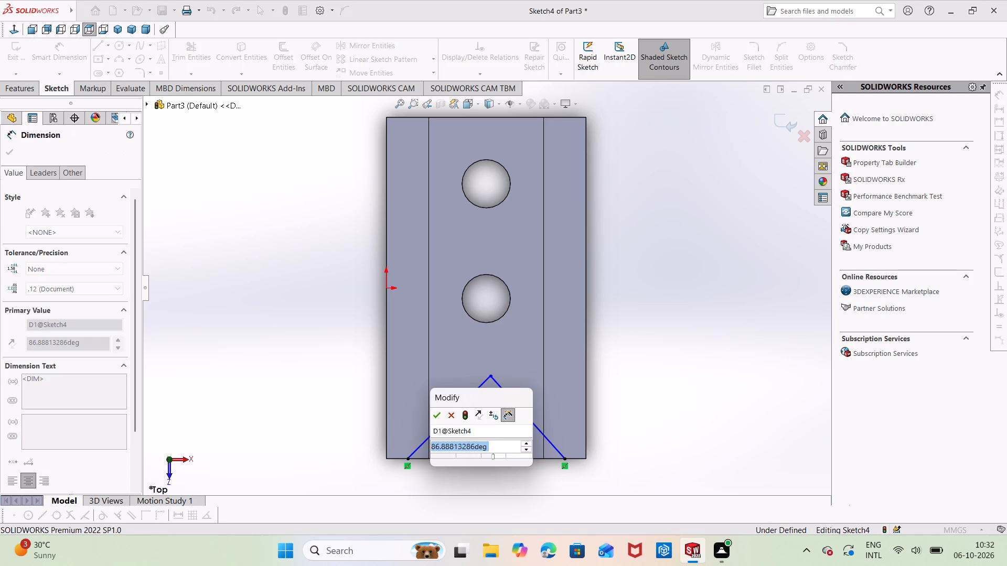
{"action": "key", "text": "BackSpace"}
{"action": "type", "text": "90"}
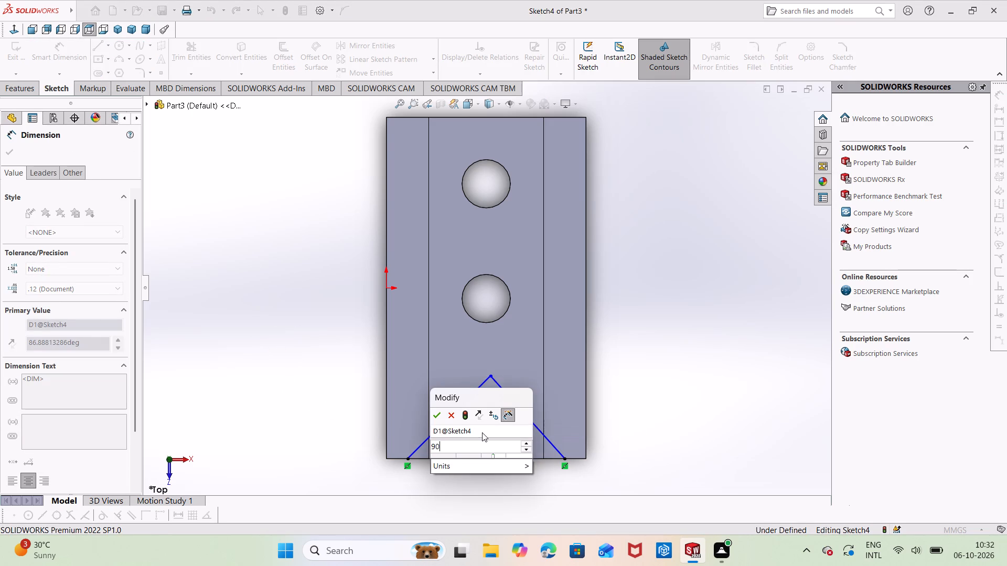
{"action": "key", "text": "Return"}
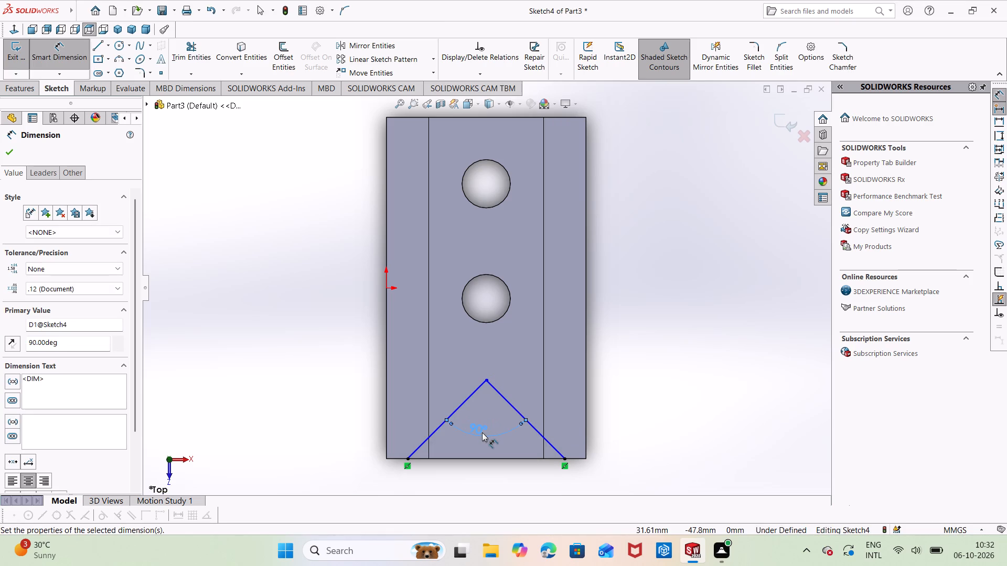
{"action": "key", "text": "Escape"}
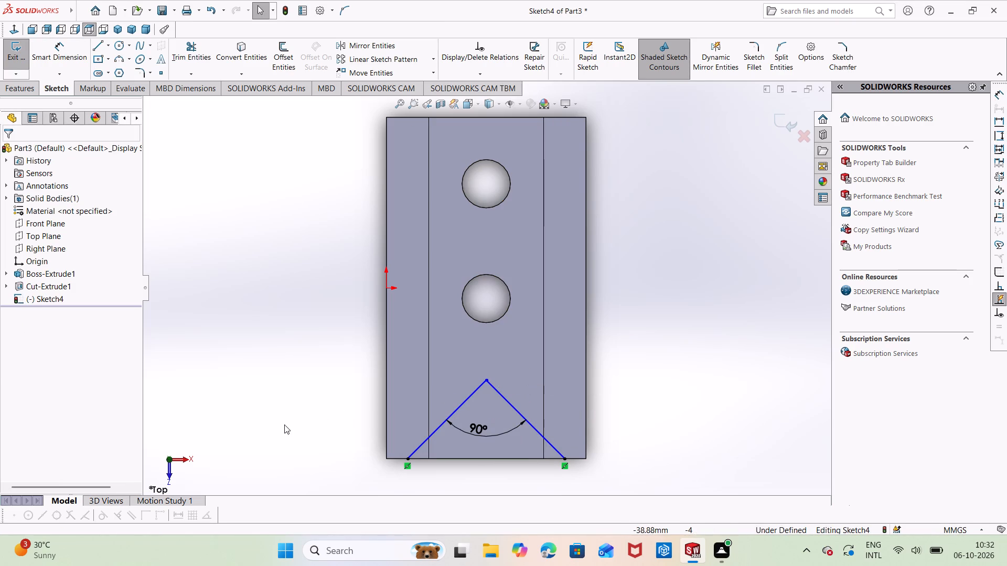
Dimension the V's depth from its open end on the block's front edge to the apex as 25 mm.
{"action": "right_click_drag", "start_coordinate": [301, 426], "coordinate": [281, 347]}
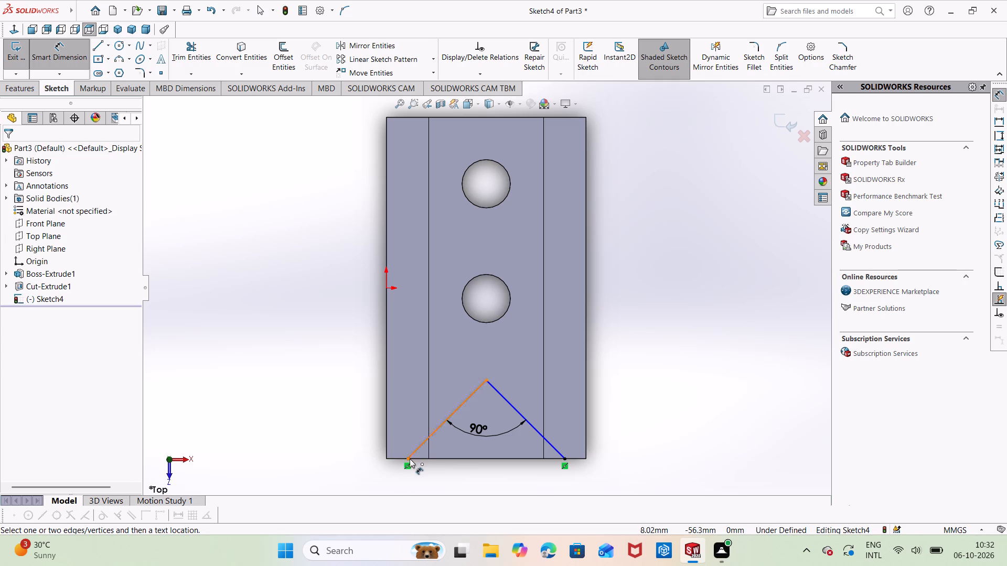
{"action": "left_click", "coordinate": [409, 460]}
{"action": "left_click", "coordinate": [485, 379]}
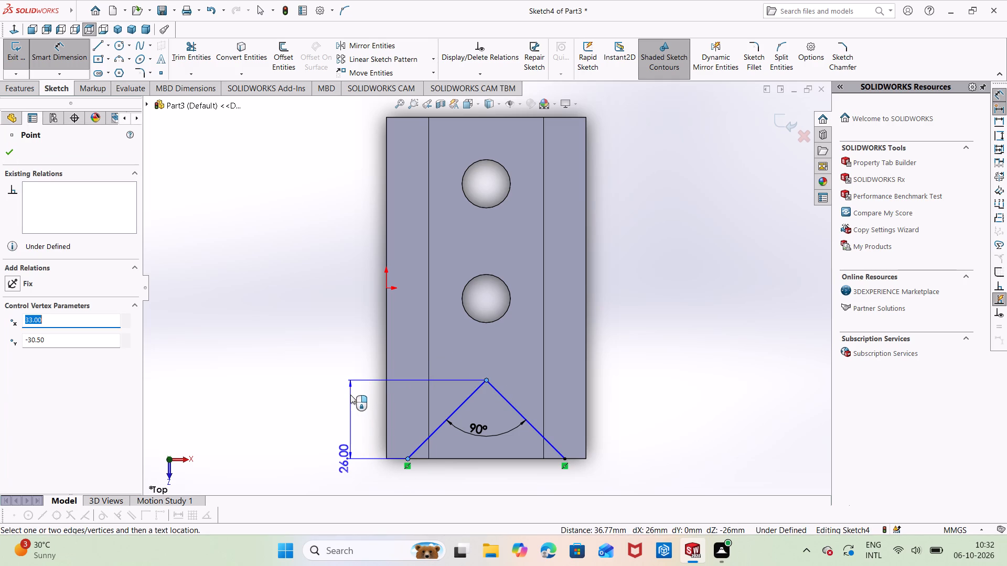
{"action": "left_click", "coordinate": [350, 395]}
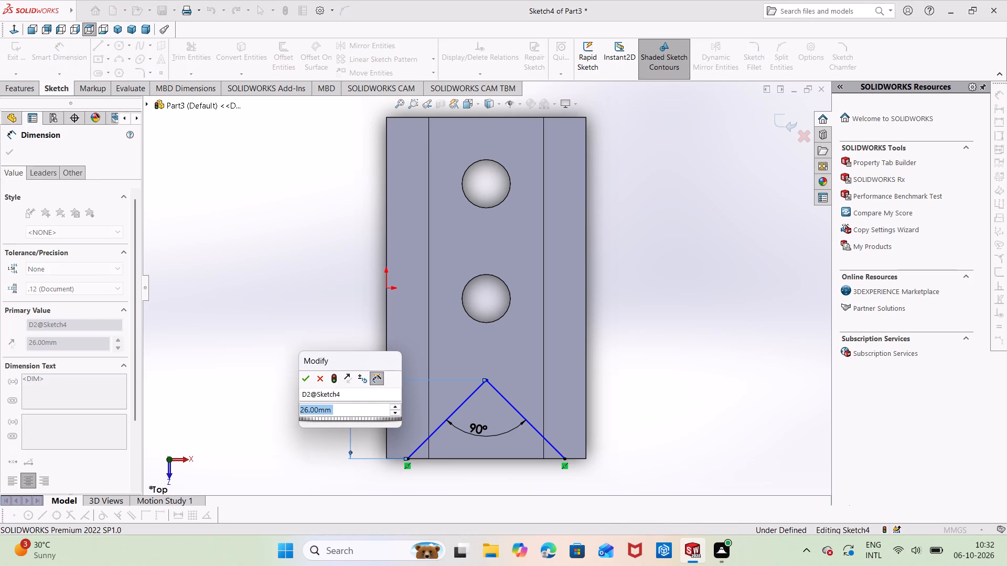
{"action": "key", "text": "BackSpace"}
{"action": "type", "text": "25"}
{"action": "key", "text": "Return"}
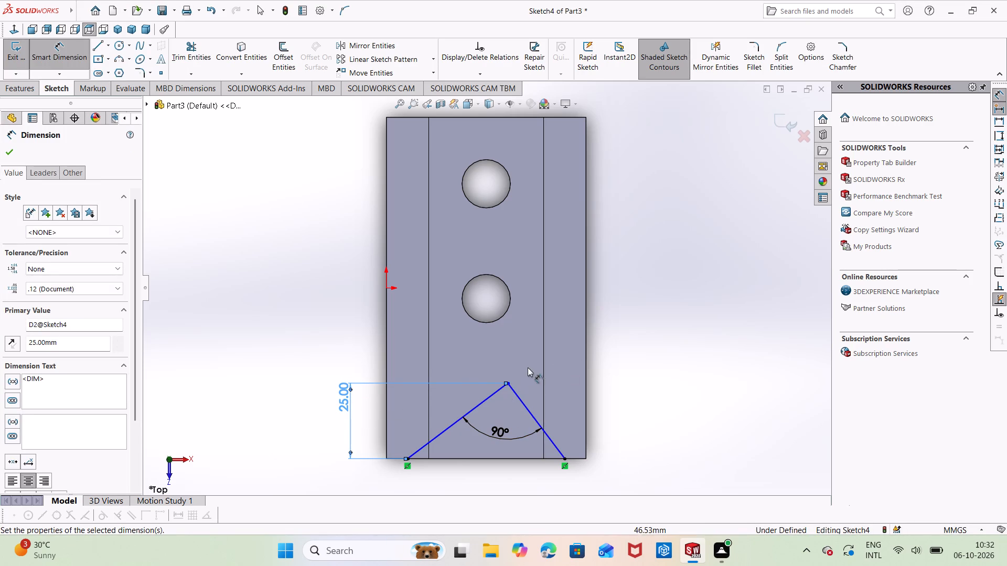
{"action": "left_click", "coordinate": [509, 384]}
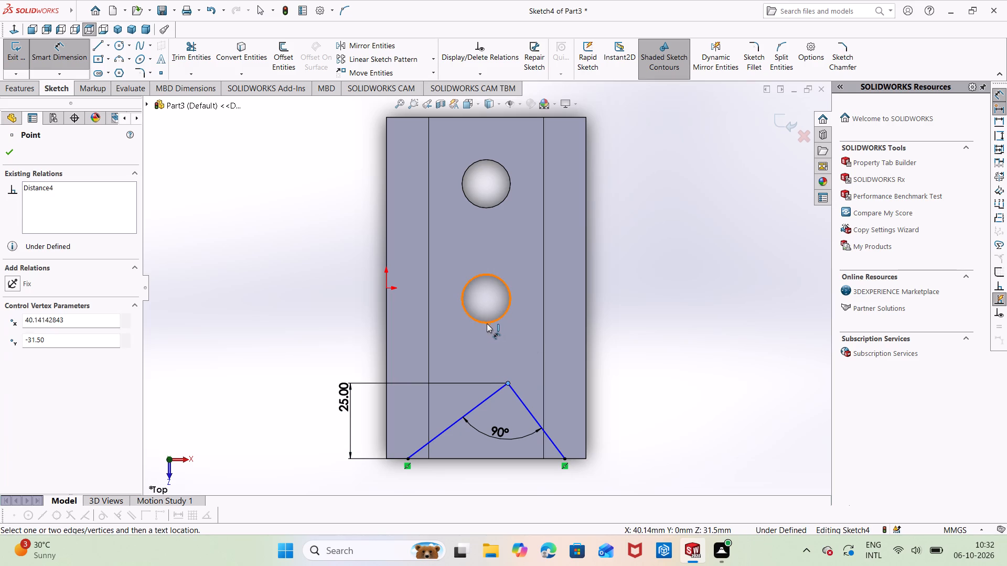
{"action": "key", "text": "Escape"}
{"action": "key", "text": "Escape"}
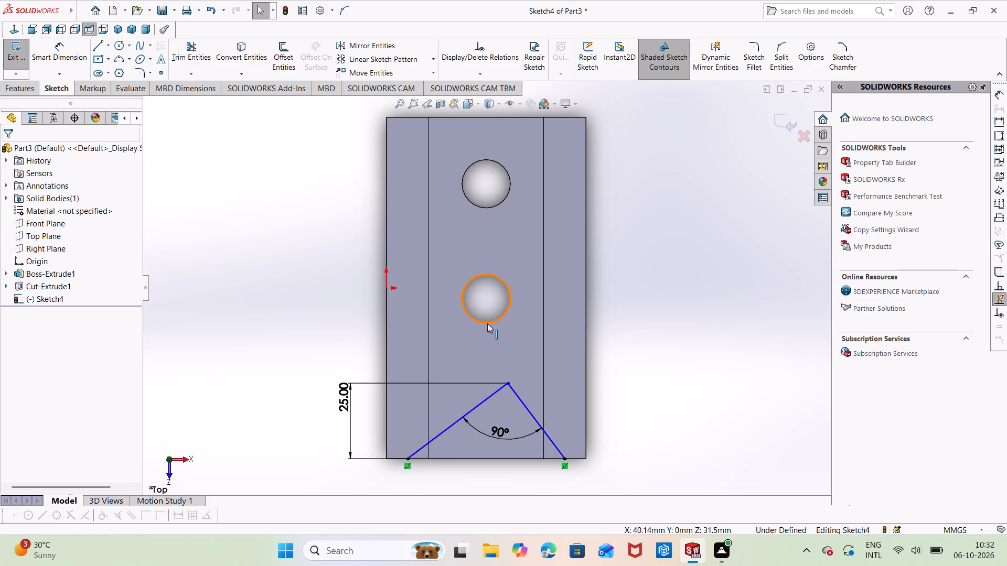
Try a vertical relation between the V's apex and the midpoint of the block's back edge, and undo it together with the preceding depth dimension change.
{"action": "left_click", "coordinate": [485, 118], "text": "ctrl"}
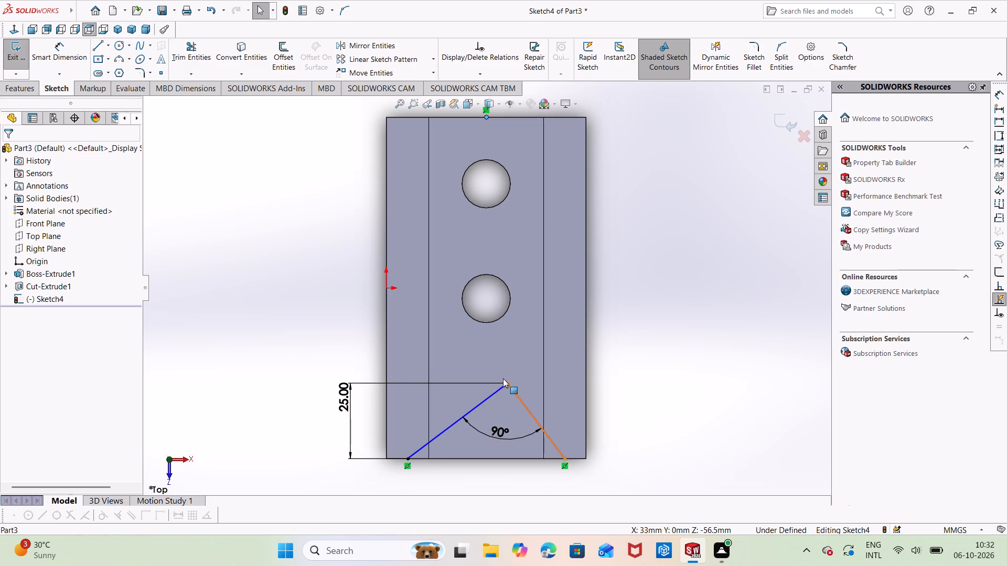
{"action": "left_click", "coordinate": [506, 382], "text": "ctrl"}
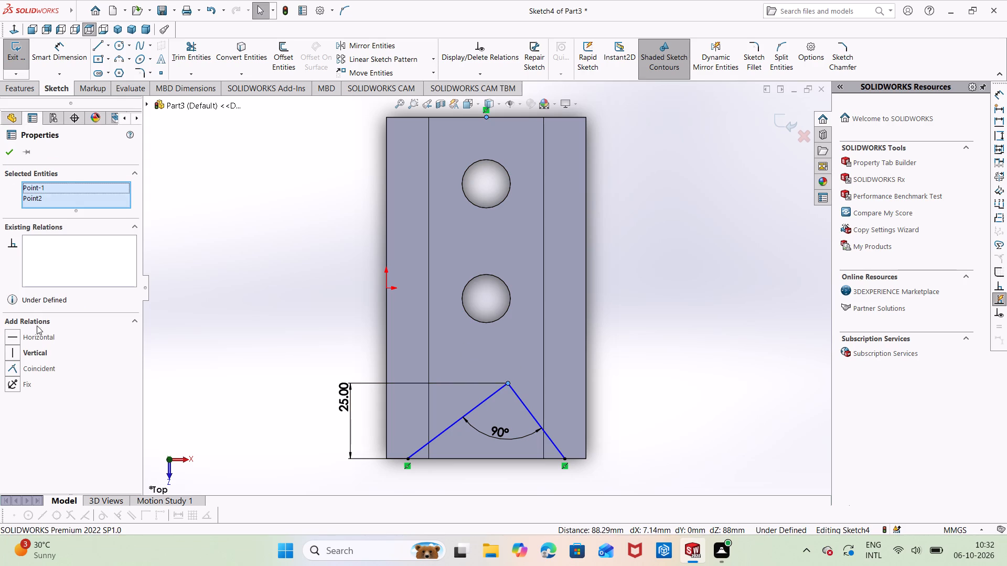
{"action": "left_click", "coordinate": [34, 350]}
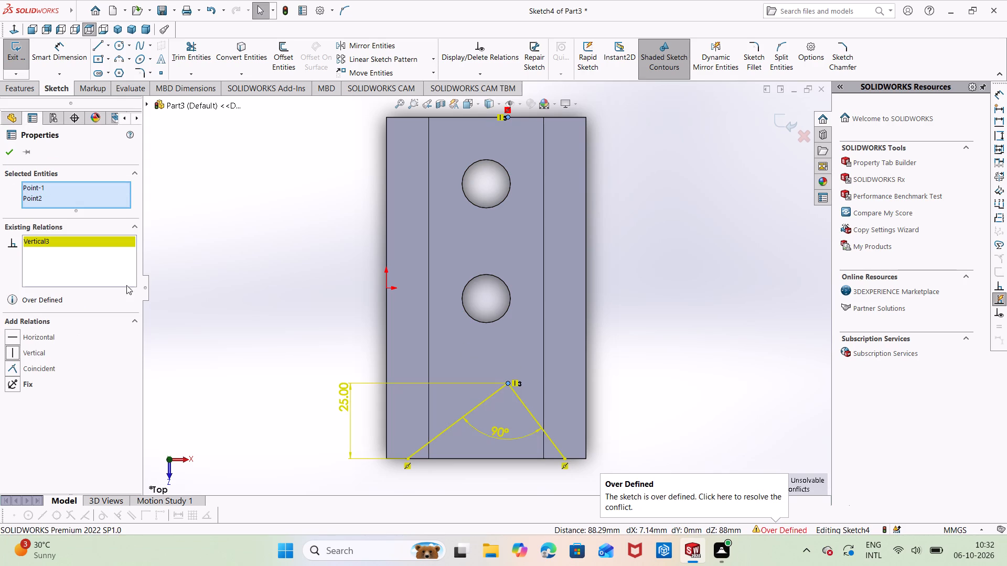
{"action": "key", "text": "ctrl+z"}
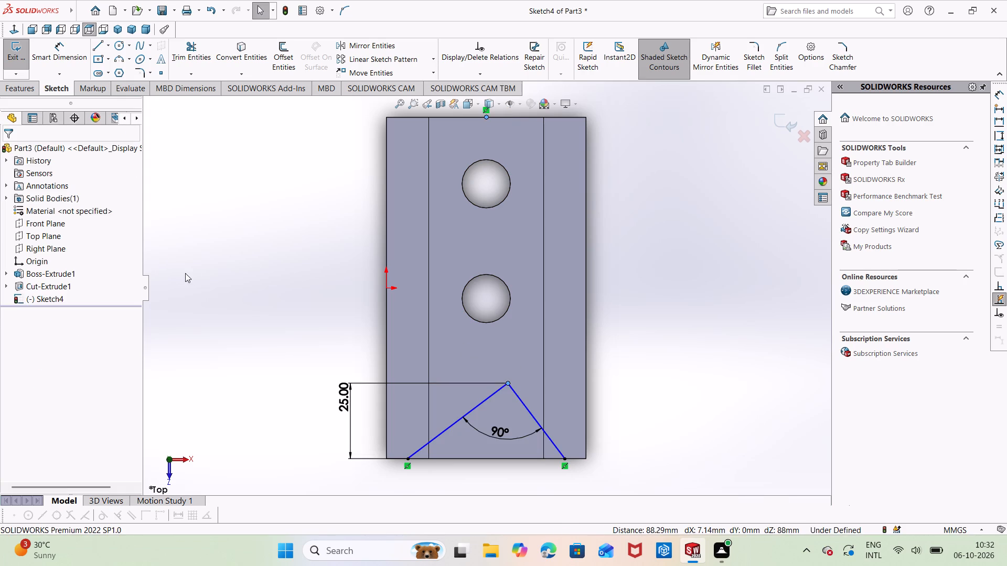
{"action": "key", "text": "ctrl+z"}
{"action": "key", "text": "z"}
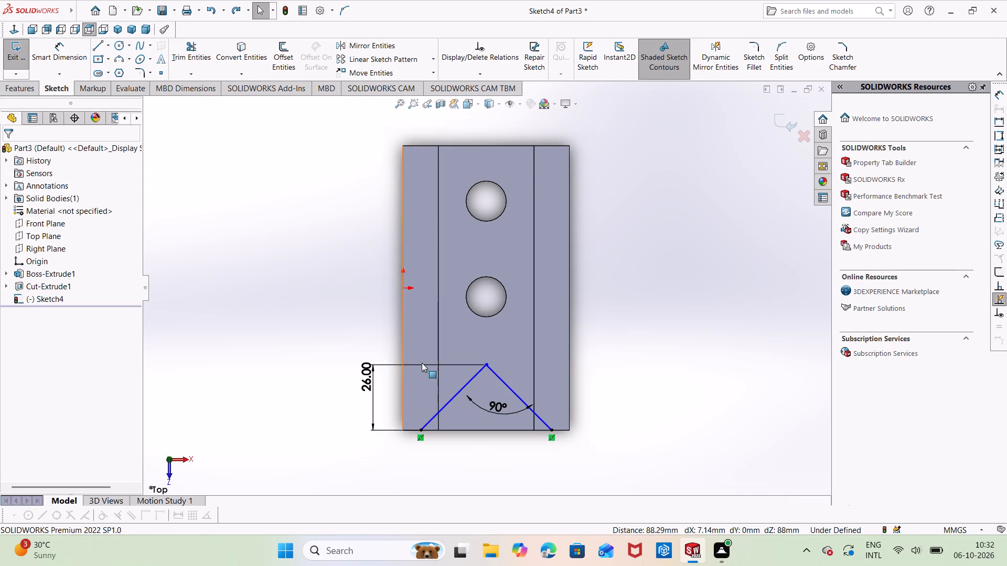
Delete the 90° angle dimension between the two V lines.
{"action": "right_click", "coordinate": [498, 409]}
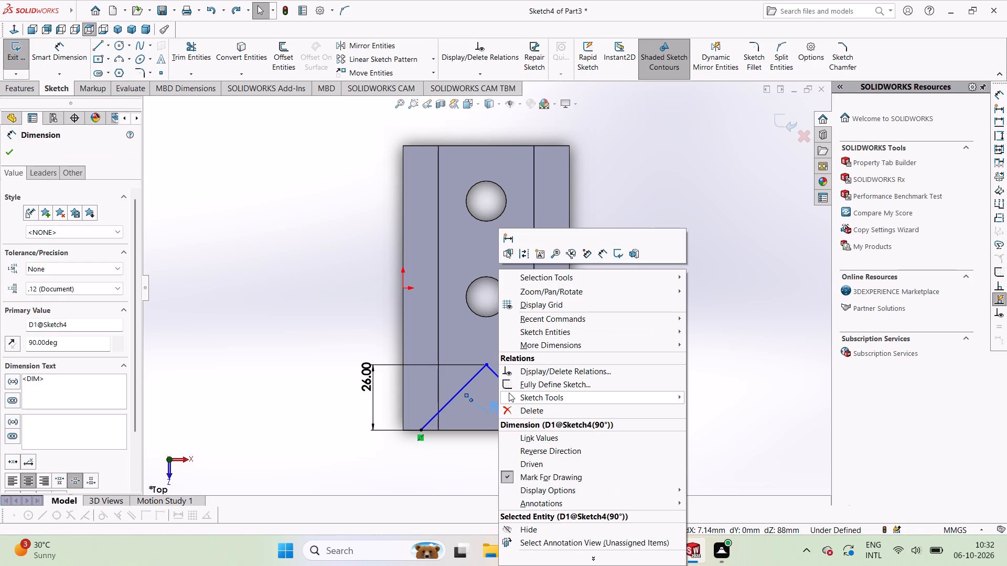
{"action": "left_click", "coordinate": [512, 412]}
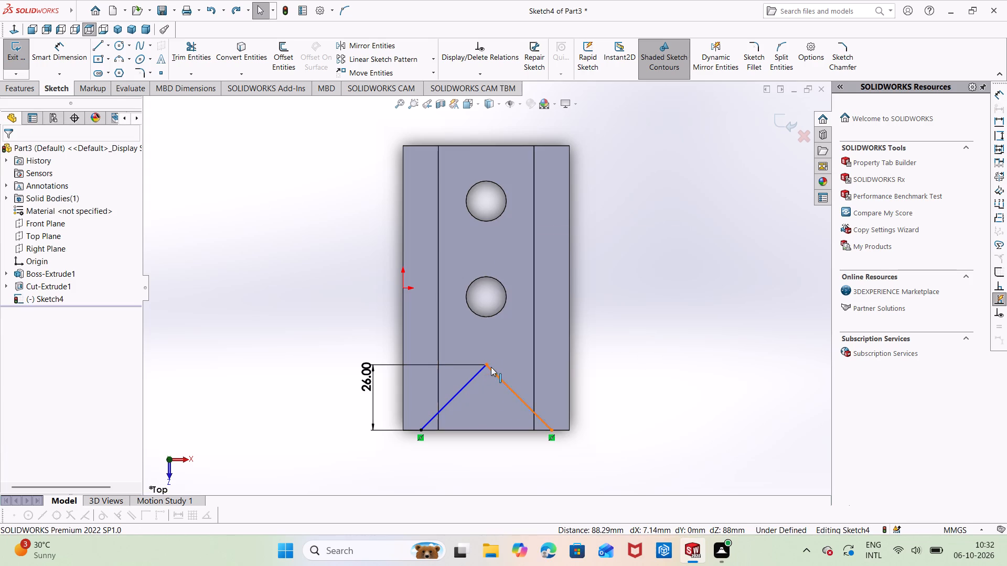
Add a Vertical relation between the V's apex and the midpoint of the channel floor's front edge.
{"action": "left_click", "coordinate": [486, 430], "text": "ctrl"}
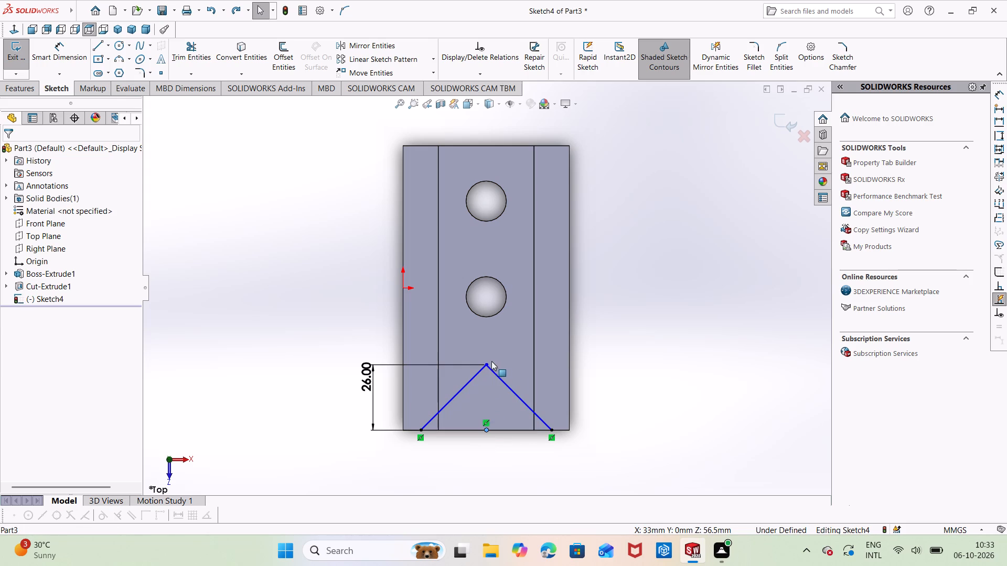
{"action": "left_click", "coordinate": [485, 366], "text": "ctrl"}
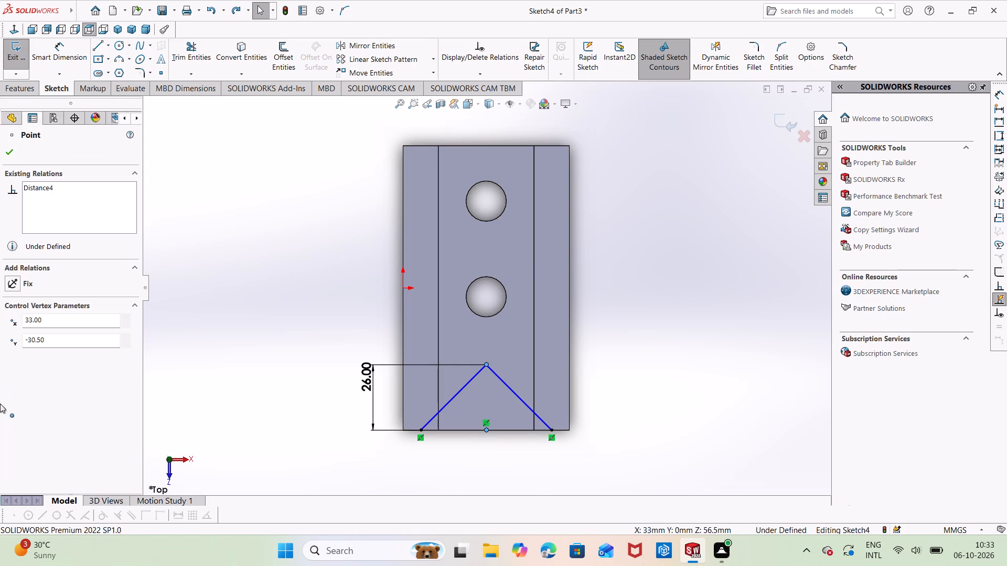
{"action": "left_click", "coordinate": [25, 353]}
{"action": "left_click", "coordinate": [179, 308]}
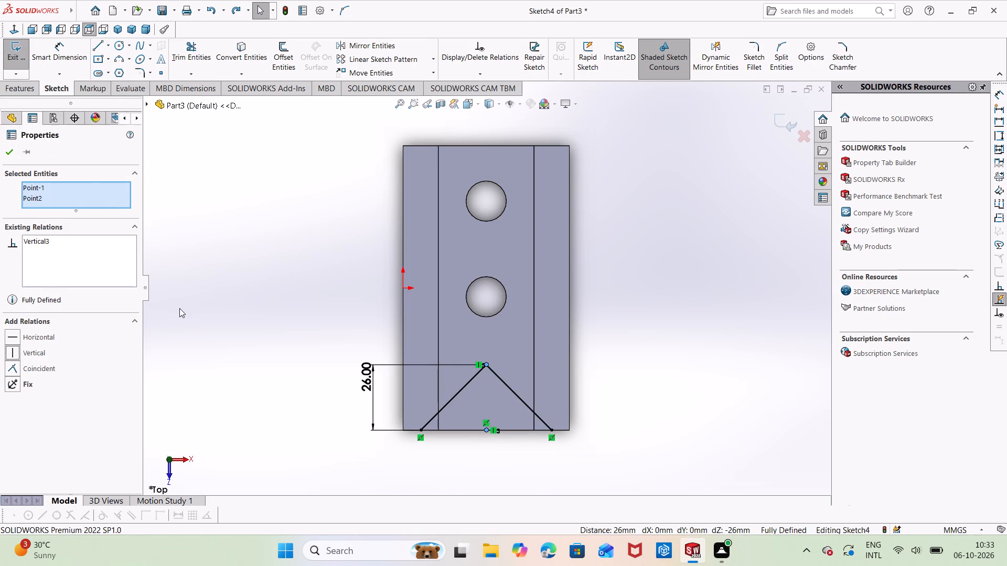
Set the V's depth dimension to 25 mm.
{"action": "double_click", "coordinate": [367, 376]}
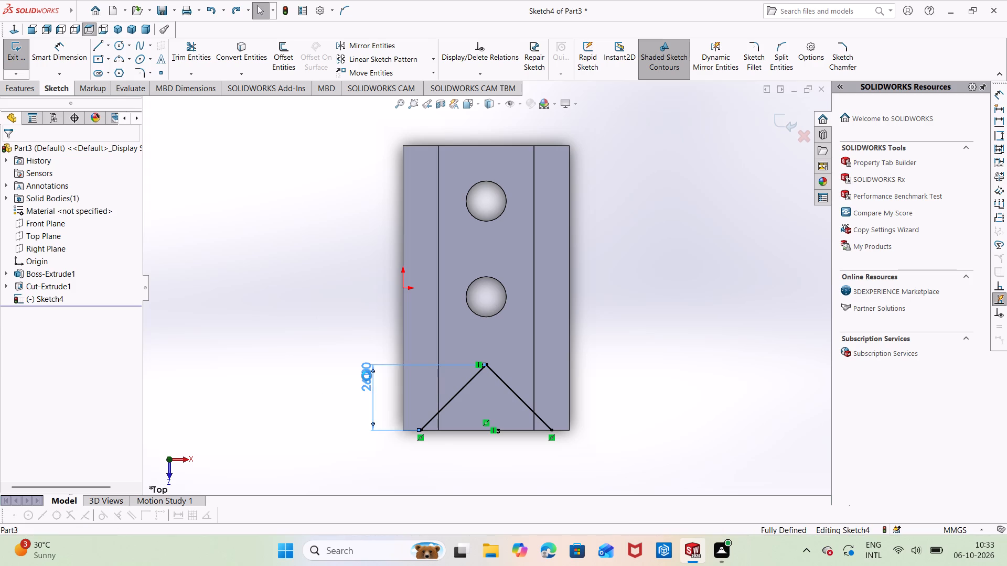
{"action": "key", "text": "BackSpace"}
{"action": "type", "text": "25"}
{"action": "key", "text": "Return"}
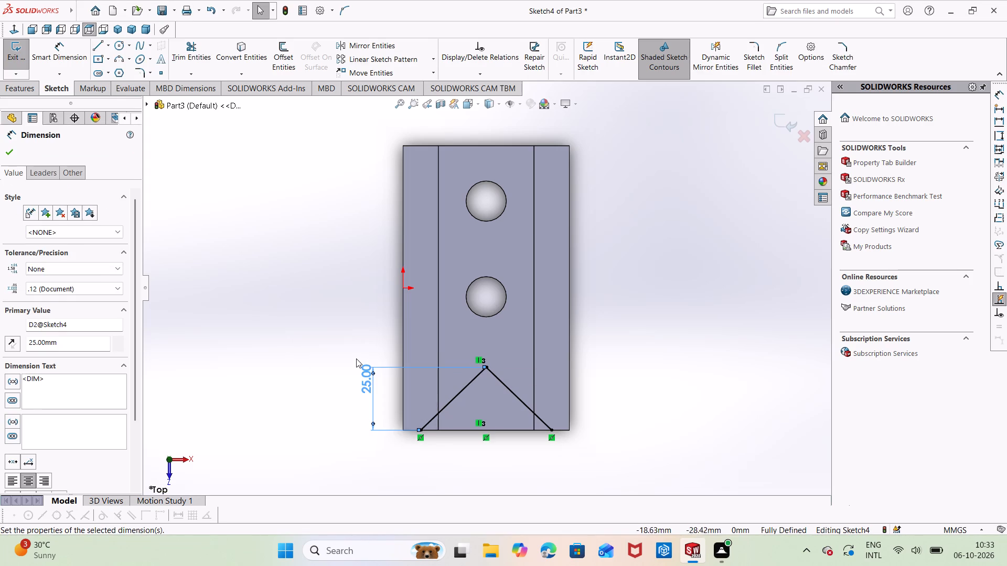
{"action": "left_click", "coordinate": [356, 358]}
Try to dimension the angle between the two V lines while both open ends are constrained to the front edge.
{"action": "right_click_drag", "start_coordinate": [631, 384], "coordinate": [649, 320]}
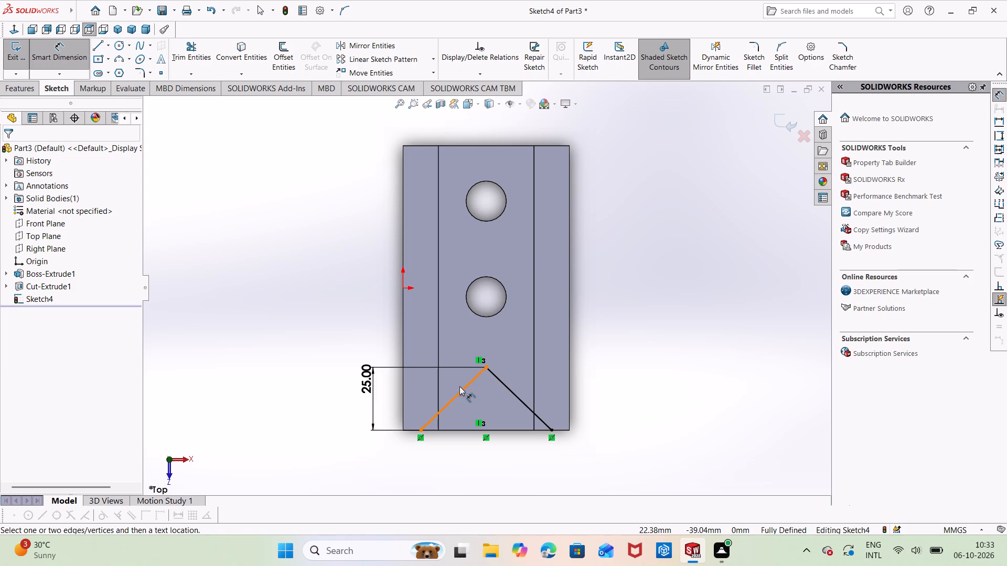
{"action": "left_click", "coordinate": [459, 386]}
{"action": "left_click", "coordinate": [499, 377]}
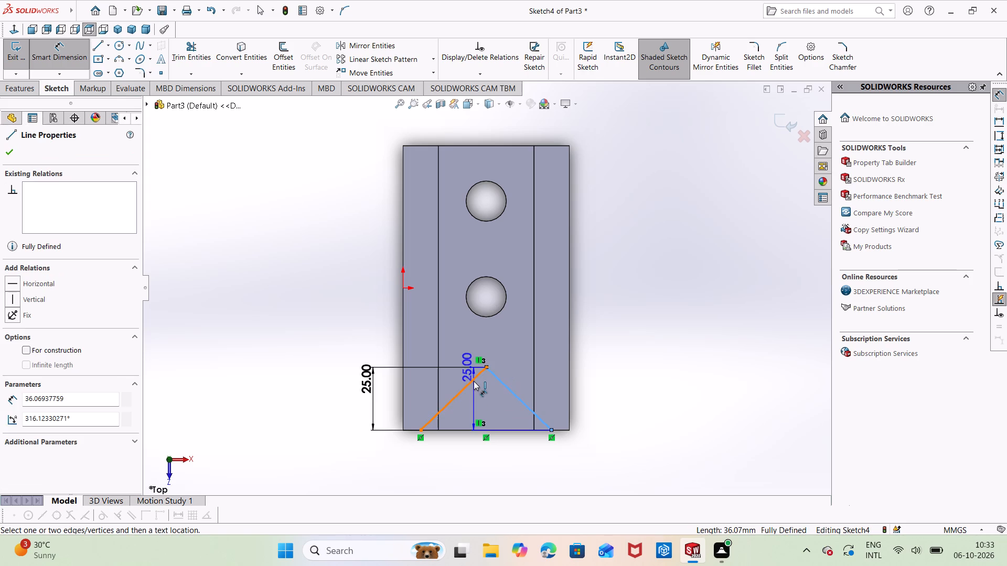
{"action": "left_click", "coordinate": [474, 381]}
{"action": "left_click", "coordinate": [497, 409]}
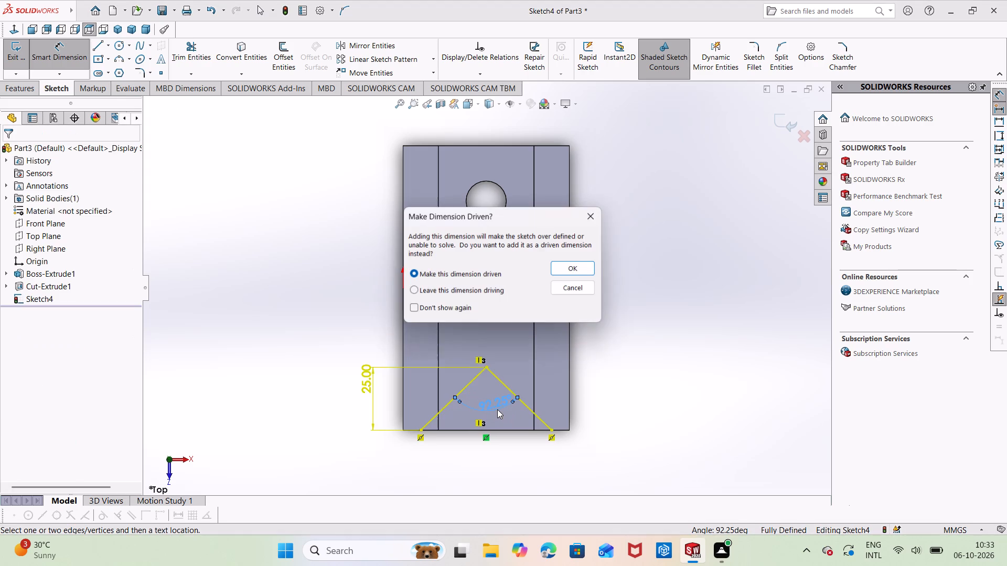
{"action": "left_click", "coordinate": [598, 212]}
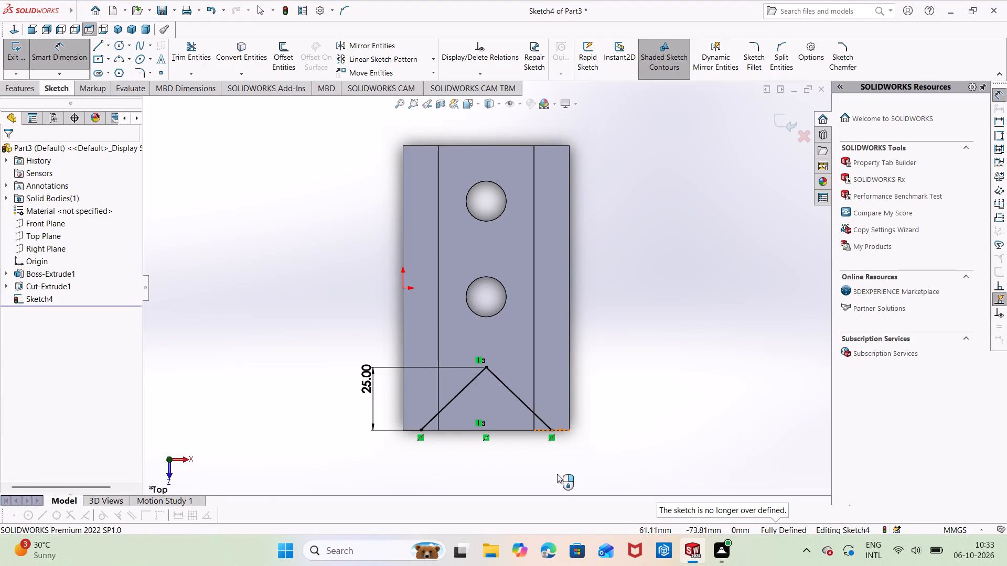
Delete the coincident relations that hold the V's two open ends on the block's front edge.
{"action": "left_click", "coordinate": [548, 439]}
{"action": "right_click", "coordinate": [548, 439]}
{"action": "right_click", "coordinate": [552, 439]}
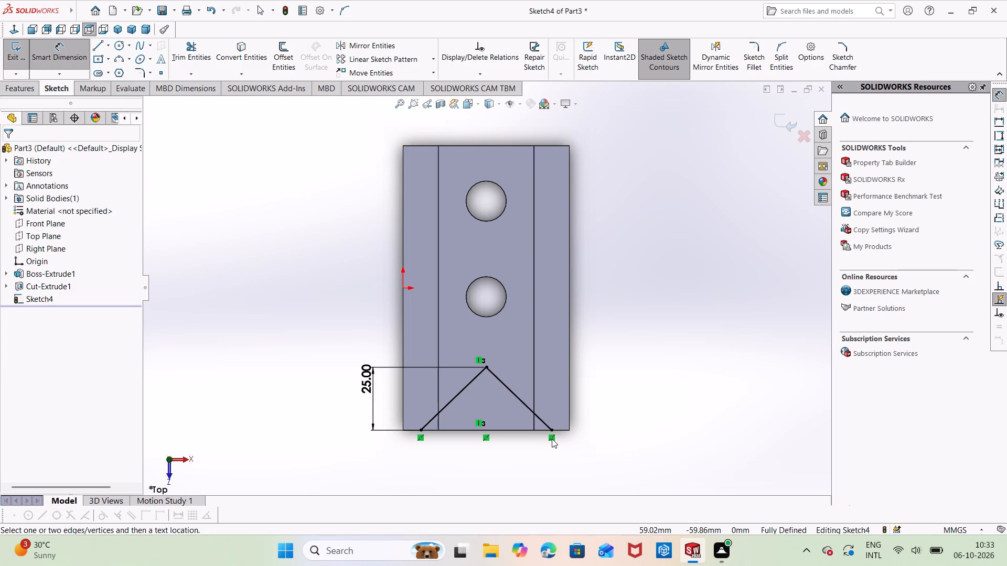
{"action": "left_click", "coordinate": [552, 439]}
{"action": "right_click", "coordinate": [552, 439]}
{"action": "right_click", "coordinate": [552, 439]}
{"action": "key", "text": "Escape"}
{"action": "key", "text": "Escape"}
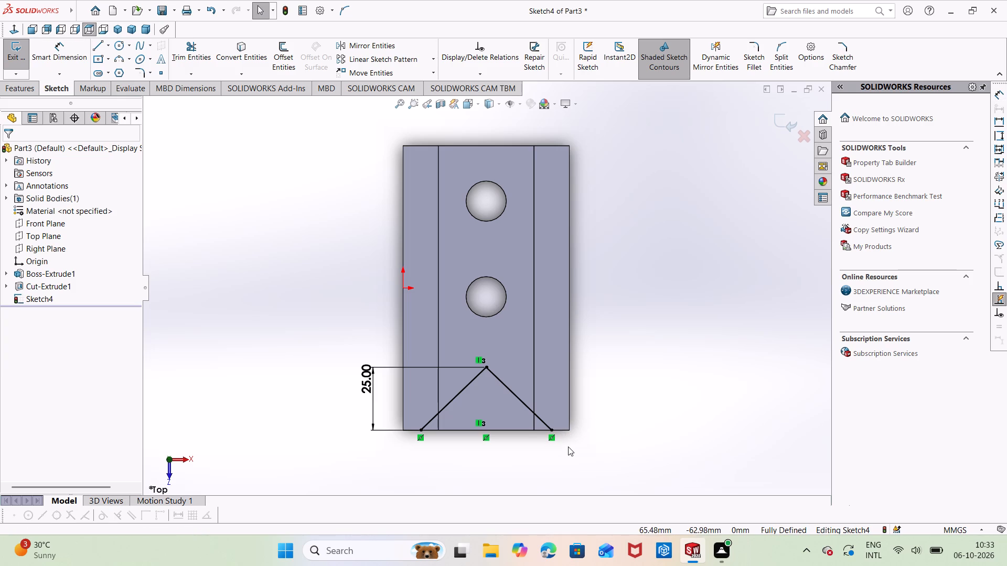
{"action": "right_click", "coordinate": [552, 440]}
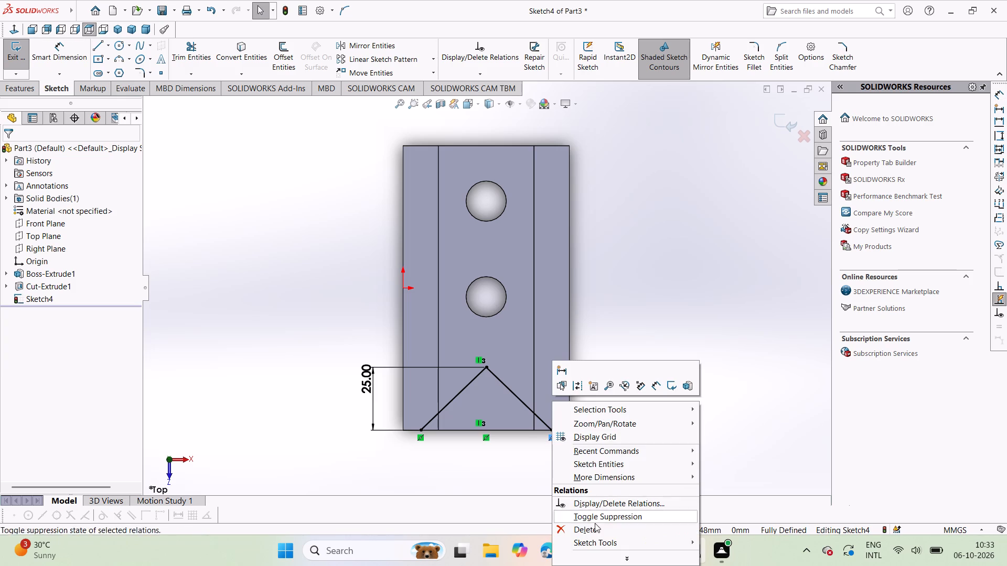
{"action": "left_click", "coordinate": [600, 534]}
{"action": "right_click", "coordinate": [422, 438]}
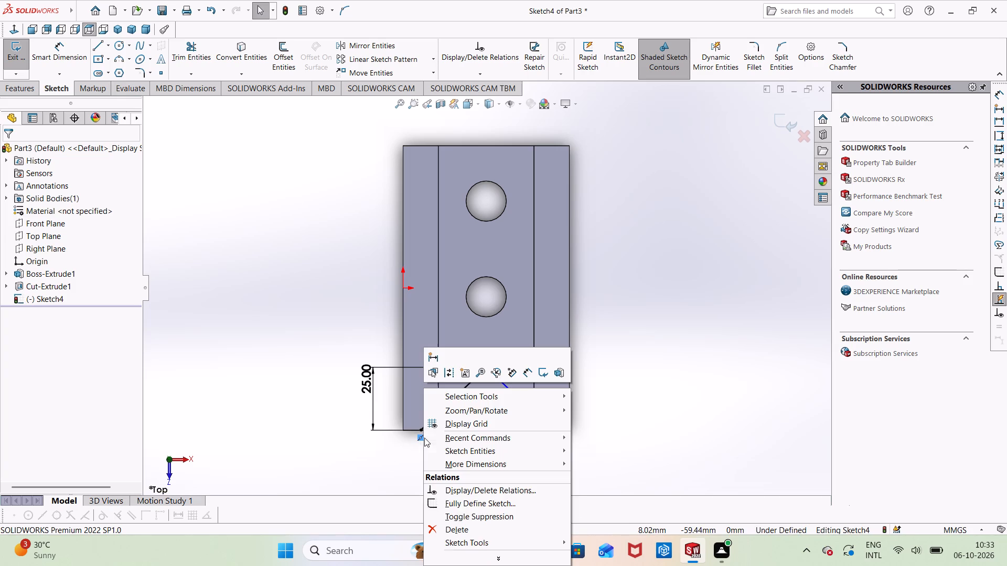
{"action": "left_click", "coordinate": [454, 529]}
Dimension the angle between the two V lines as 90°.
{"action": "right_click_drag", "start_coordinate": [652, 455], "coordinate": [649, 423]}
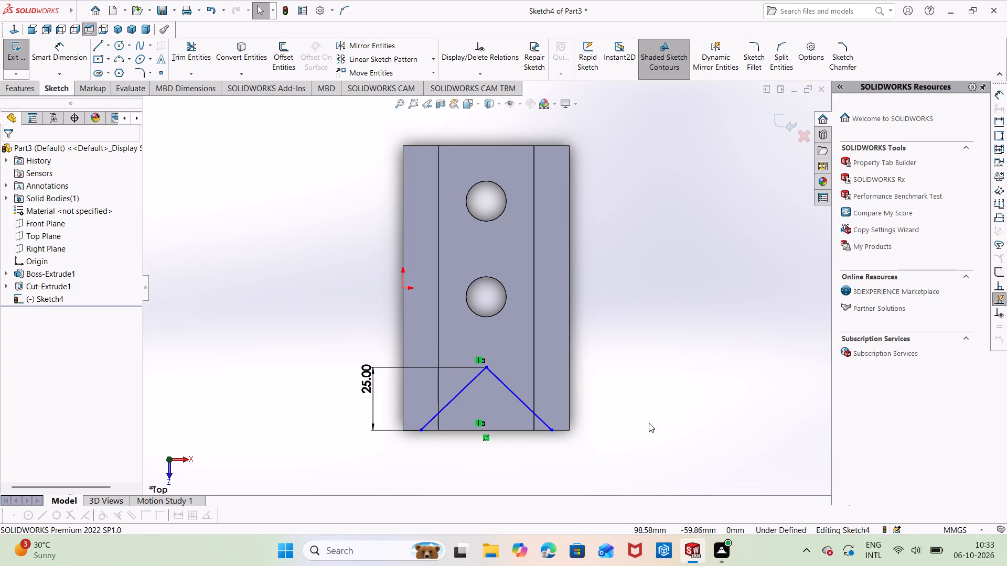
{"action": "right_click_drag", "start_coordinate": [649, 423], "coordinate": [650, 352]}
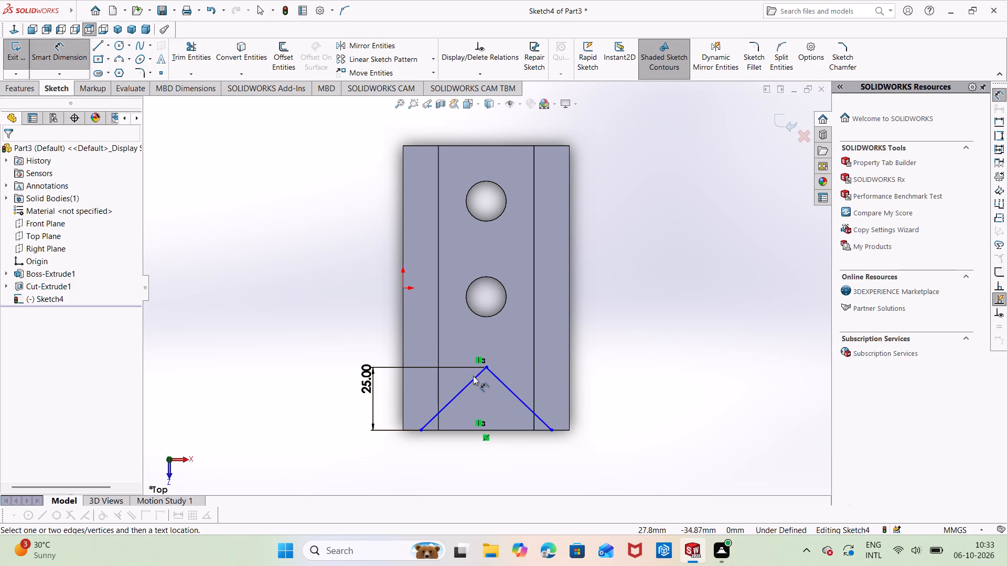
{"action": "left_click", "coordinate": [473, 379]}
{"action": "left_click", "coordinate": [502, 383]}
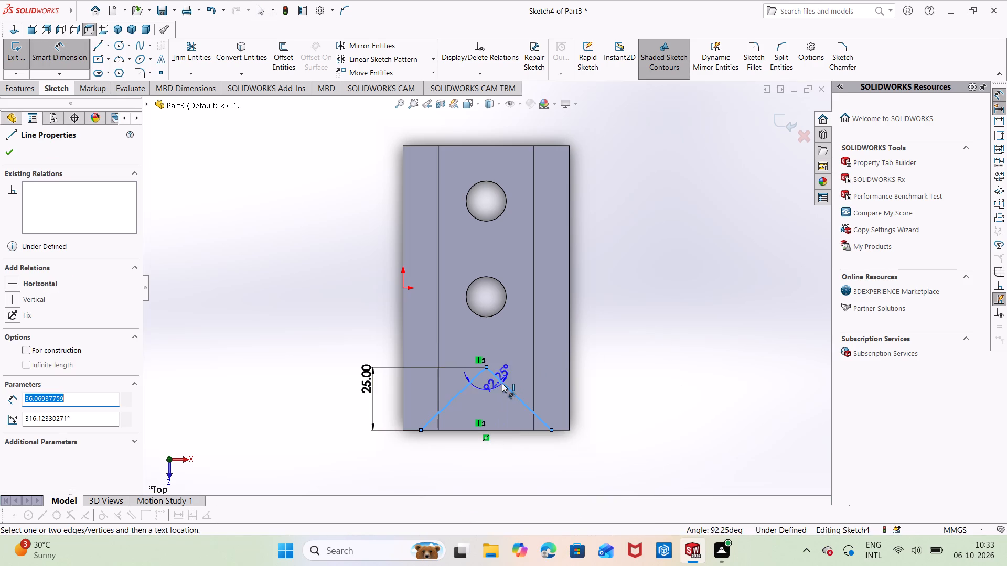
{"action": "left_click", "coordinate": [473, 403]}
{"action": "key", "text": "BackSpace"}
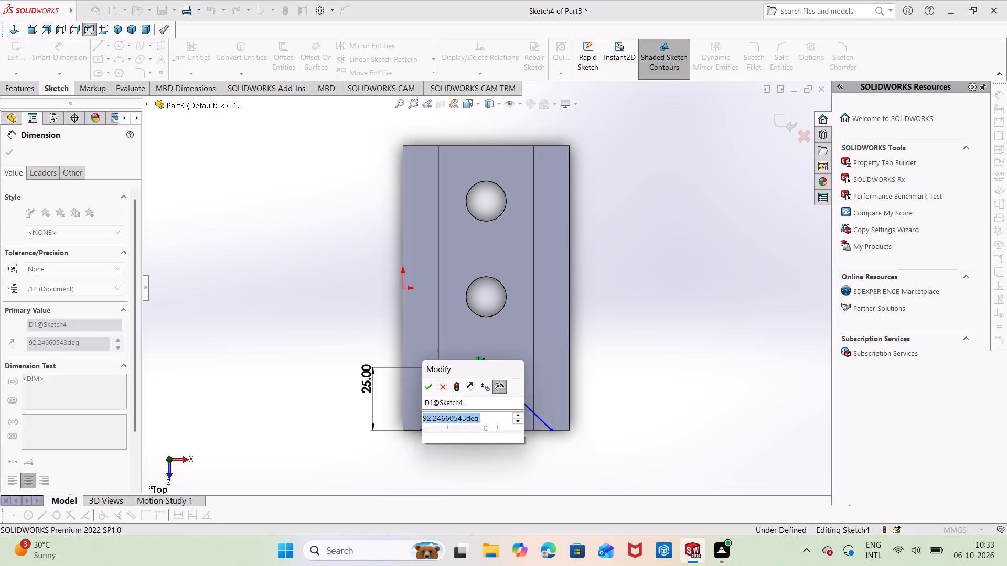
{"action": "type", "text": "90"}
{"action": "key", "text": "Return"}
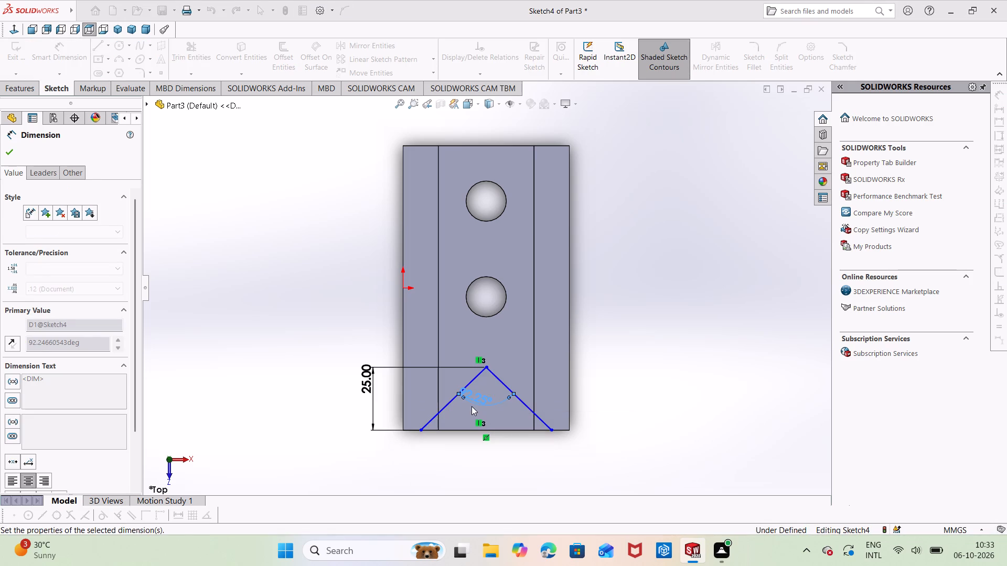
{"action": "key", "text": "Escape"}
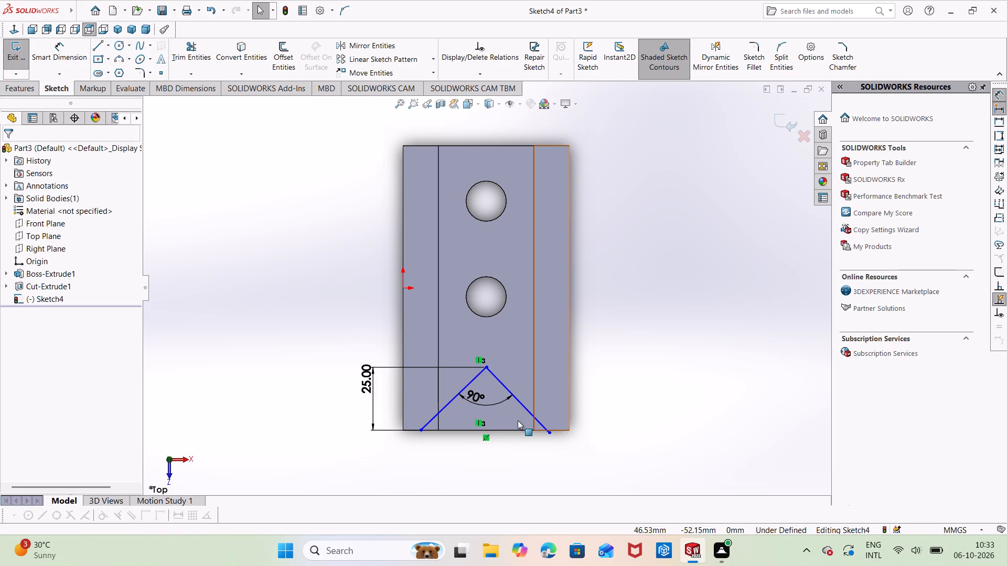
Add Coincident relations between each open end of the V and the front end edge of the channel wall beside it.
{"action": "left_click", "coordinate": [551, 434], "text": "ctrl"}
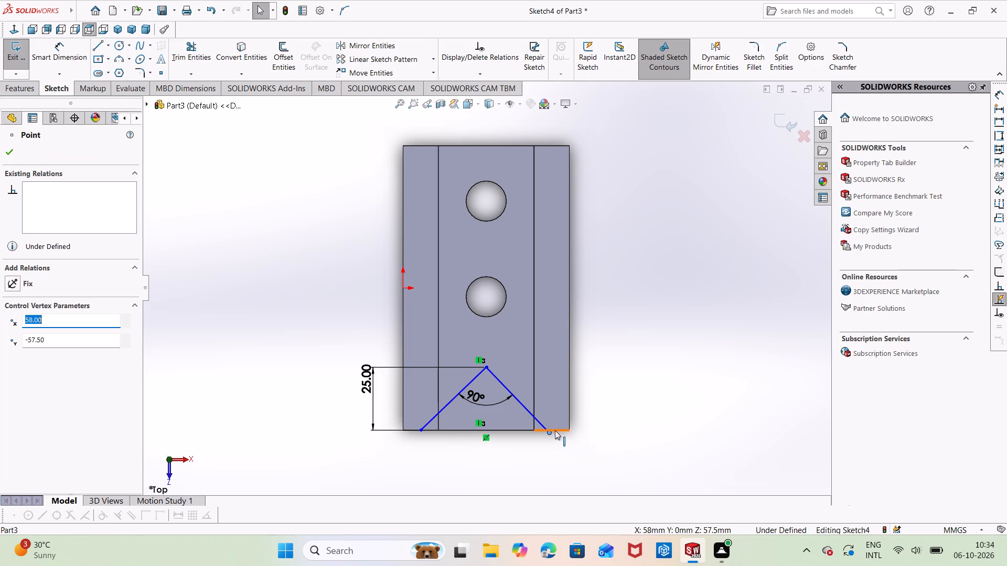
{"action": "left_click", "coordinate": [555, 430], "text": "ctrl"}
{"action": "left_click", "coordinate": [44, 355]}
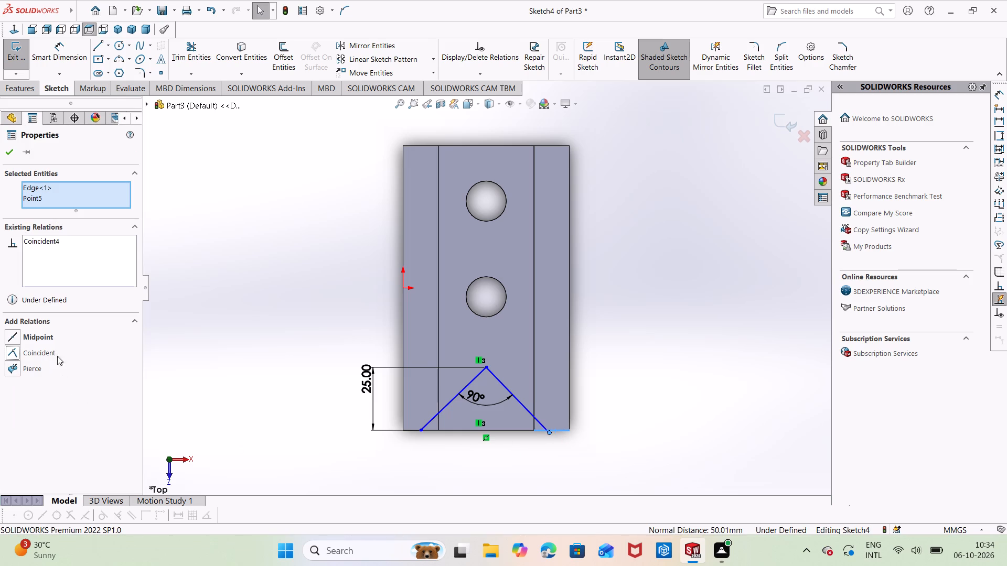
{"action": "left_click", "coordinate": [180, 344]}
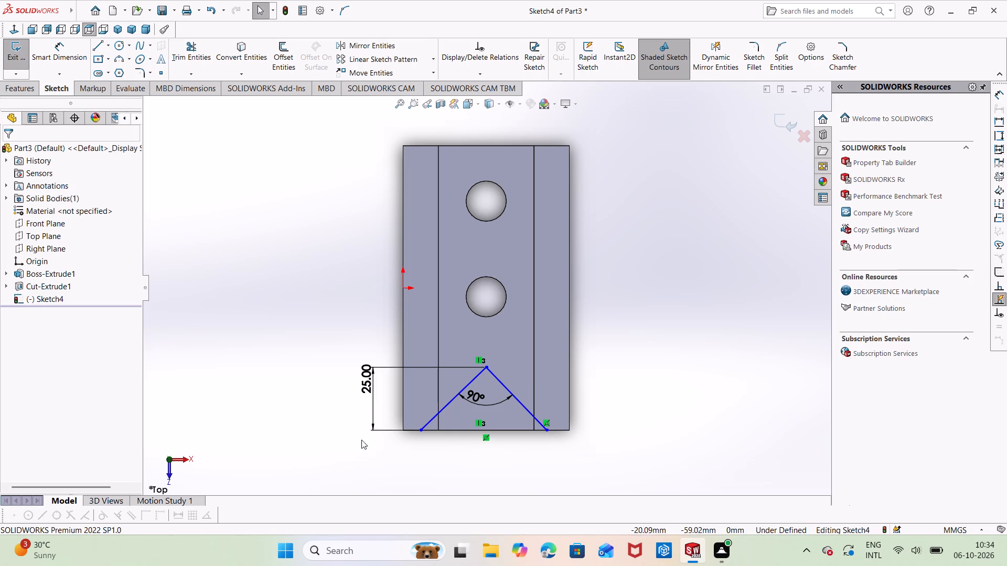
{"action": "left_click", "coordinate": [422, 428], "text": "ctrl"}
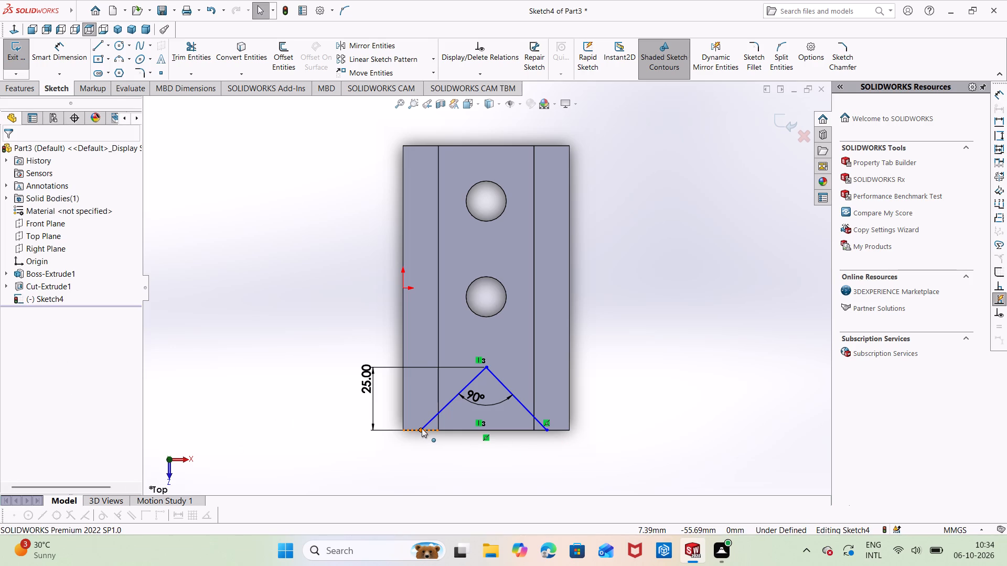
{"action": "left_click", "coordinate": [427, 430], "text": "ctrl"}
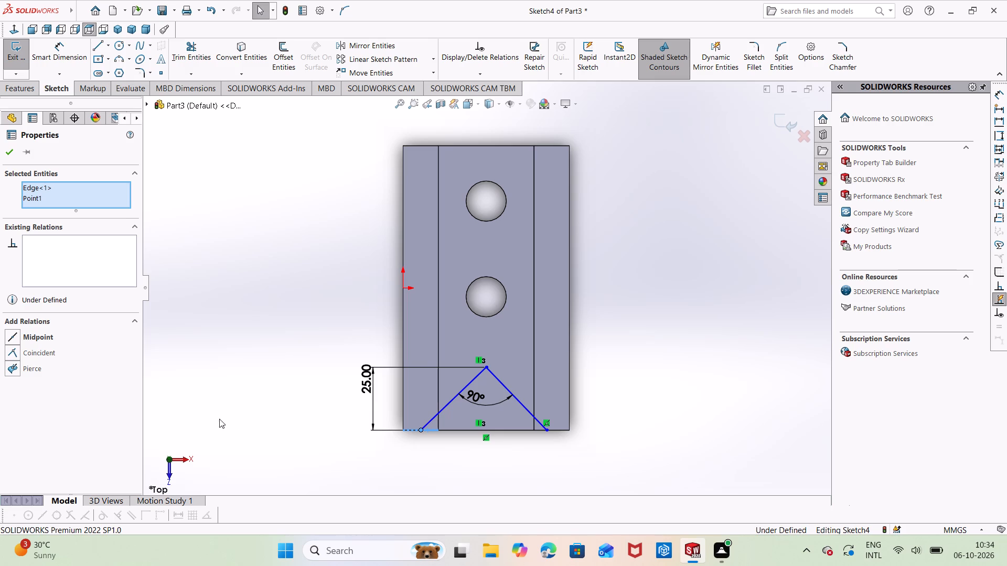
{"action": "left_click", "coordinate": [33, 352]}
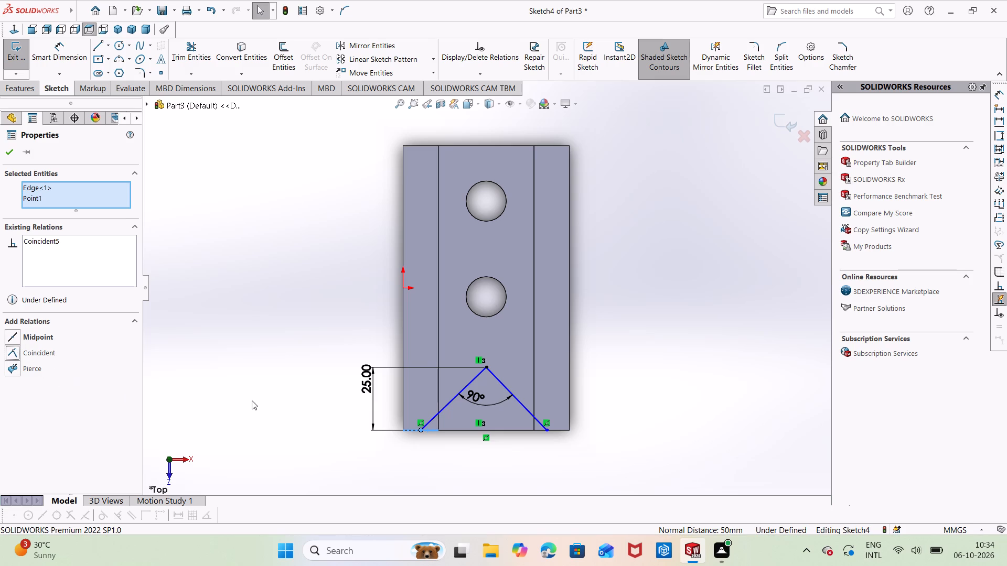
{"action": "left_click", "coordinate": [252, 400]}
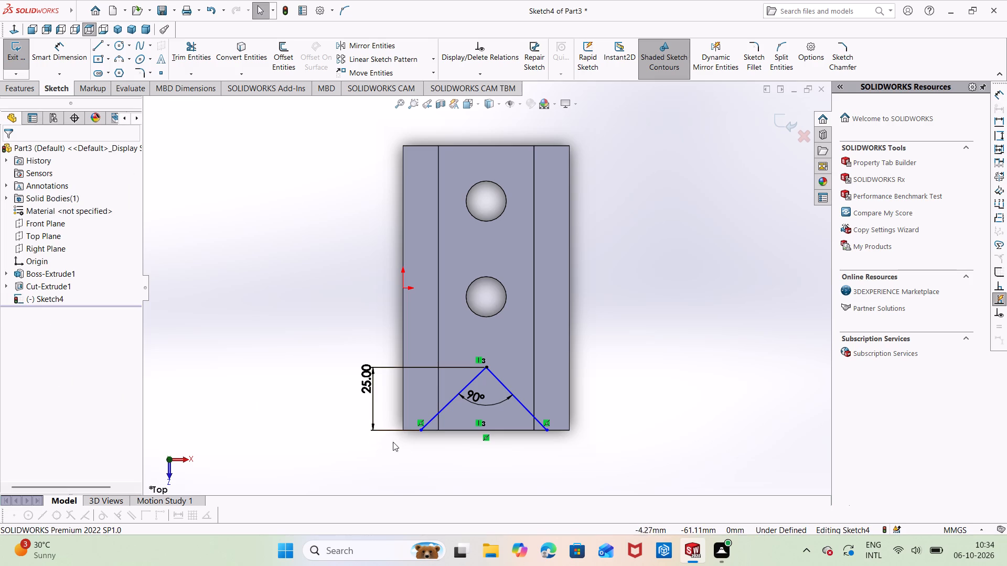
{"action": "middle_click_drag", "start_coordinate": [491, 468], "coordinate": [493, 411]}
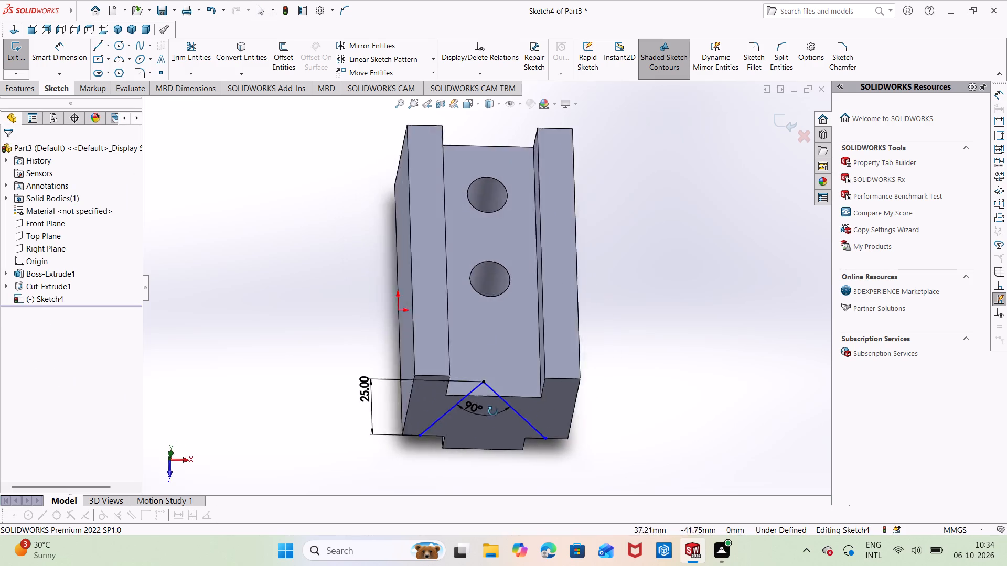
Check the distance between one open end of the V and the block's adjacent long side edge.
{"action": "middle_click_drag", "start_coordinate": [493, 411], "coordinate": [588, 396]}
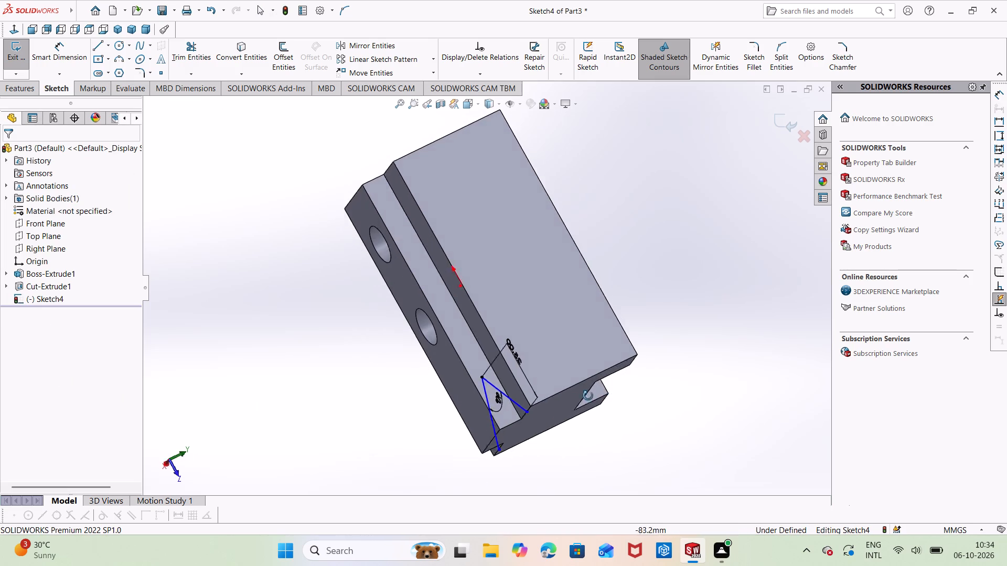
{"action": "middle_click_drag", "start_coordinate": [588, 396], "coordinate": [504, 422]}
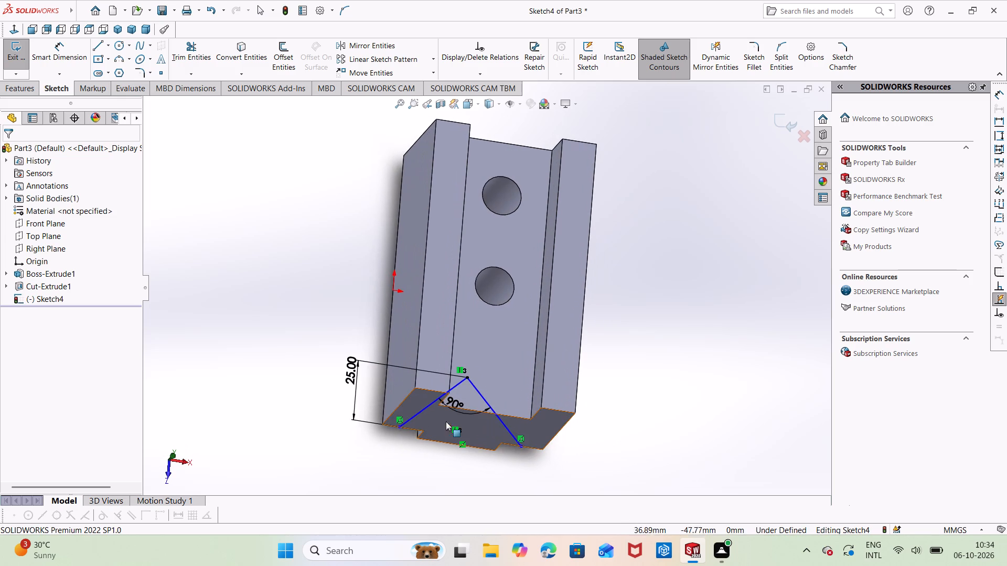
{"action": "middle_click_drag", "start_coordinate": [559, 423], "coordinate": [560, 422]}
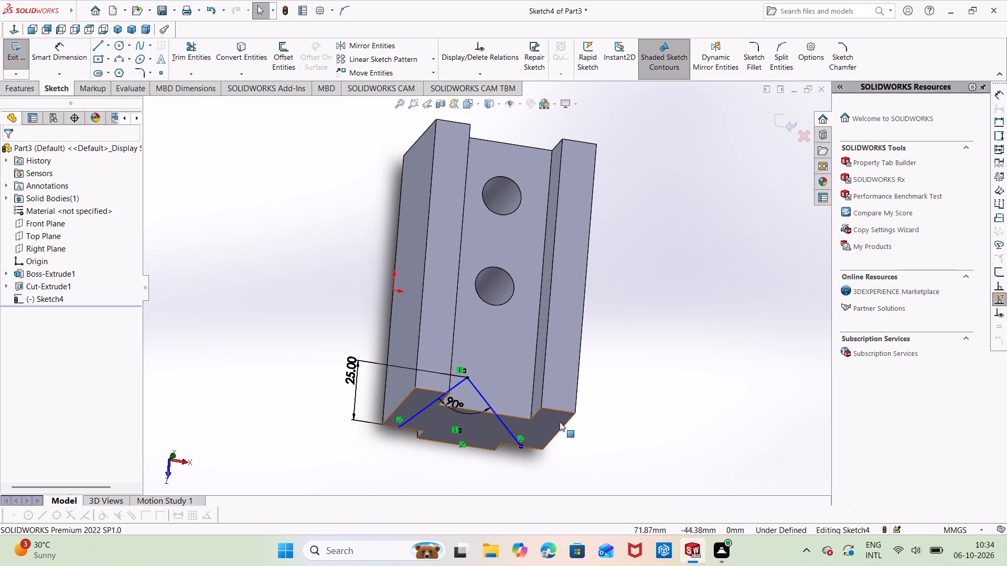
{"action": "middle_click_drag", "start_coordinate": [560, 422], "coordinate": [525, 374]}
{"action": "key", "text": "f"}
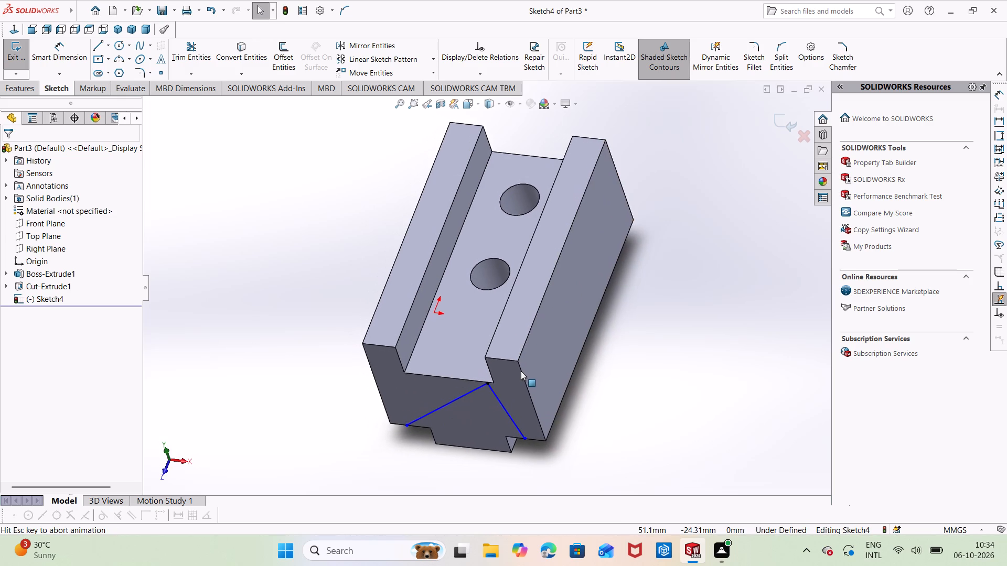
{"action": "key", "text": "ctrl+8"}
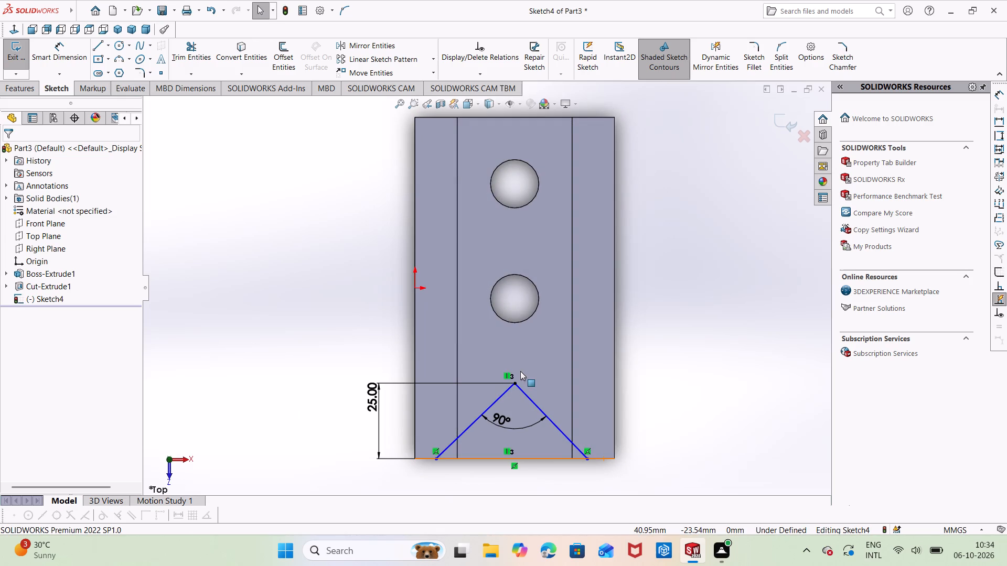
{"action": "right_click_drag", "start_coordinate": [739, 458], "coordinate": [742, 401]}
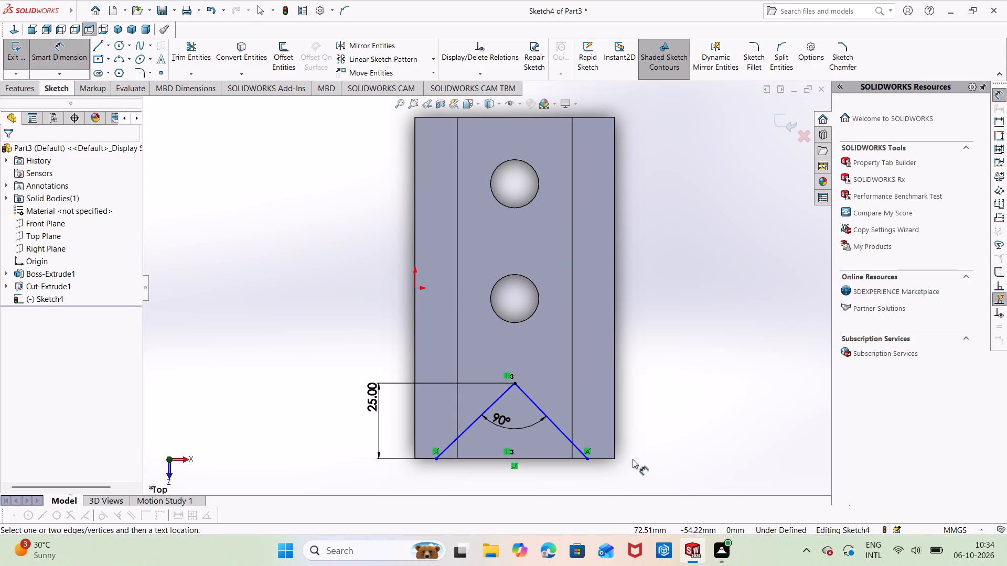
{"action": "left_click", "coordinate": [586, 459]}
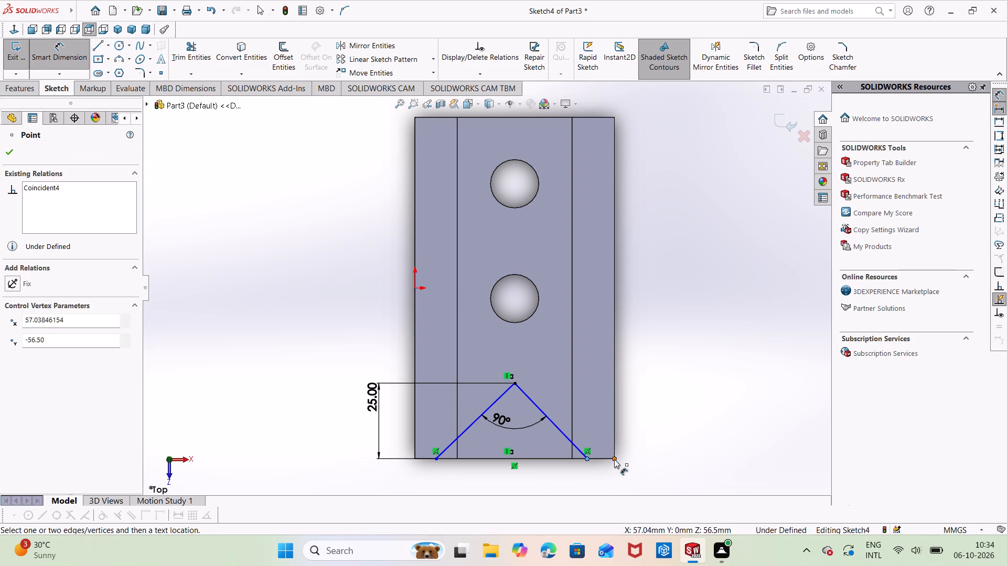
{"action": "left_click", "coordinate": [614, 456]}
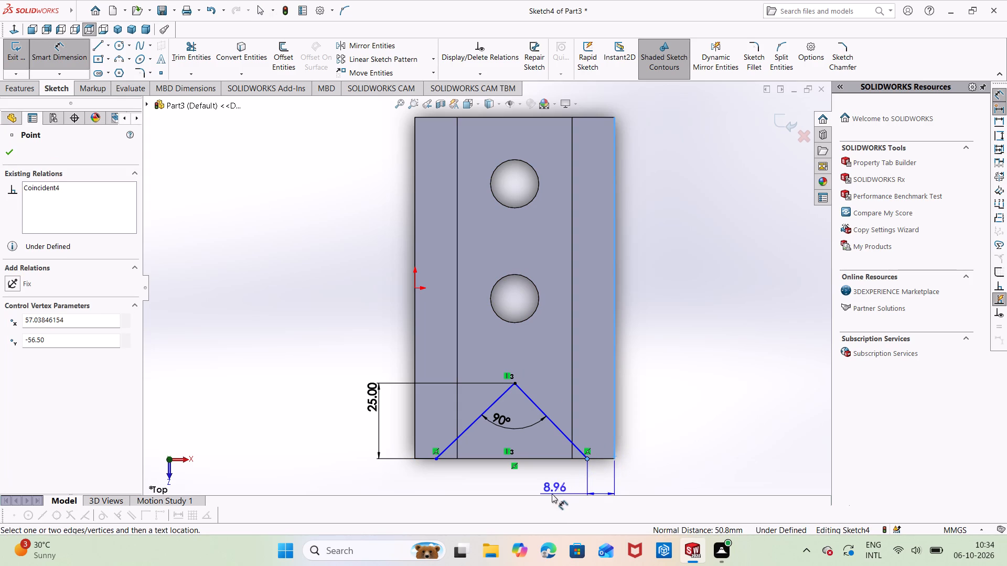
{"action": "key", "text": "Escape"}
Add an Equal relation between the two sloped lines of the V.
{"action": "left_click", "coordinate": [487, 408], "text": "ctrl"}
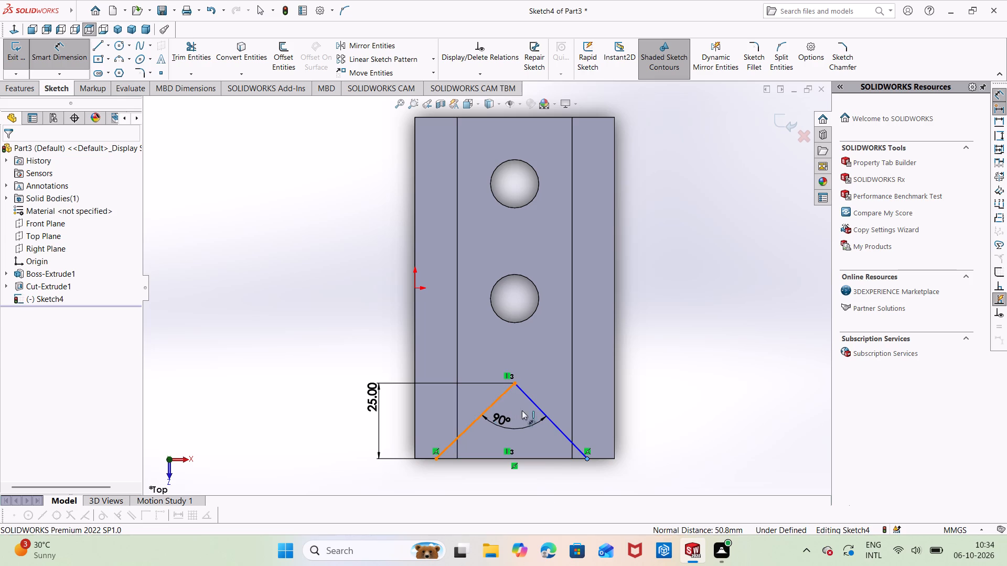
{"action": "key", "text": "Escape"}
{"action": "key", "text": "grave"}
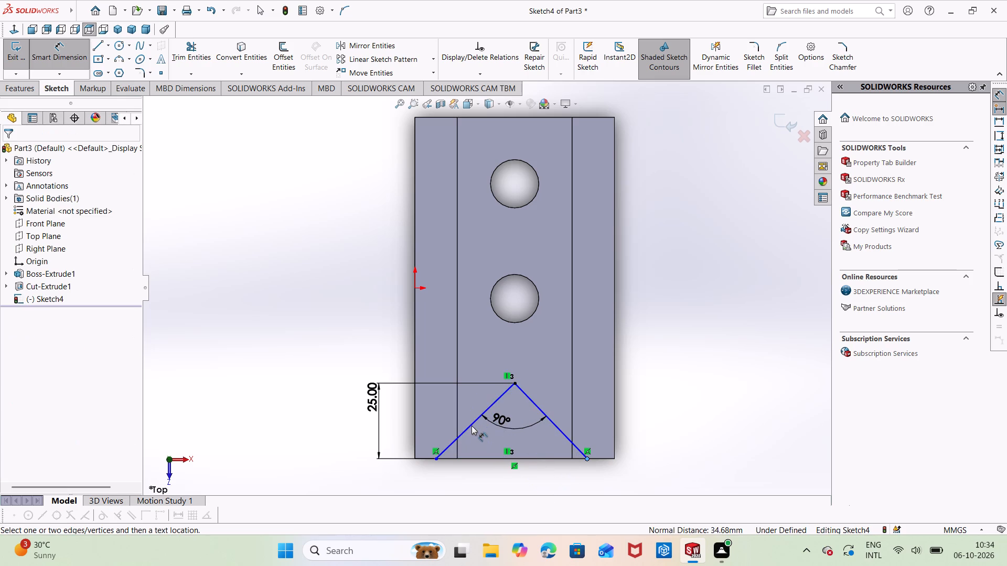
{"action": "key", "text": "Escape"}
{"action": "key", "text": "grave"}
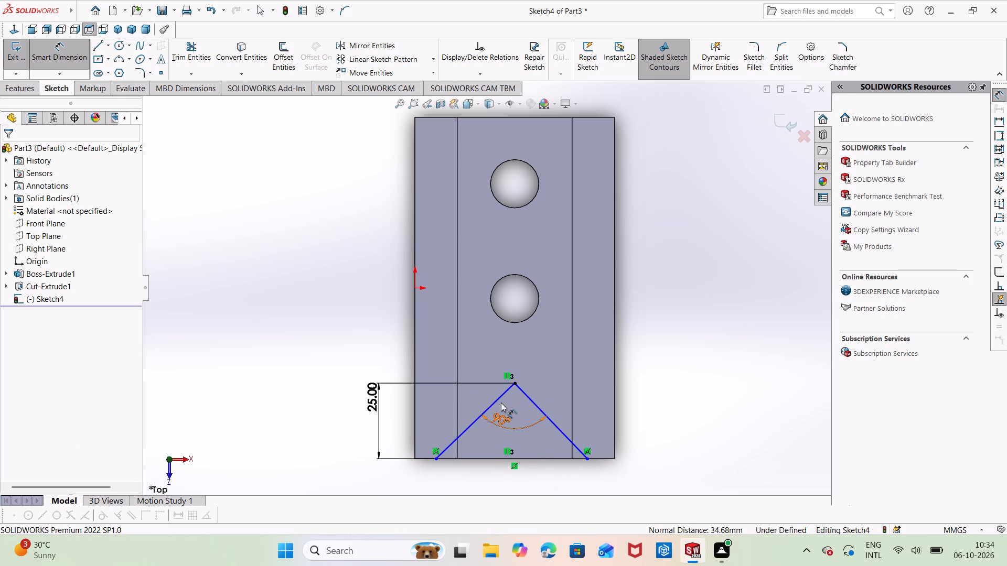
{"action": "key", "text": "Escape"}
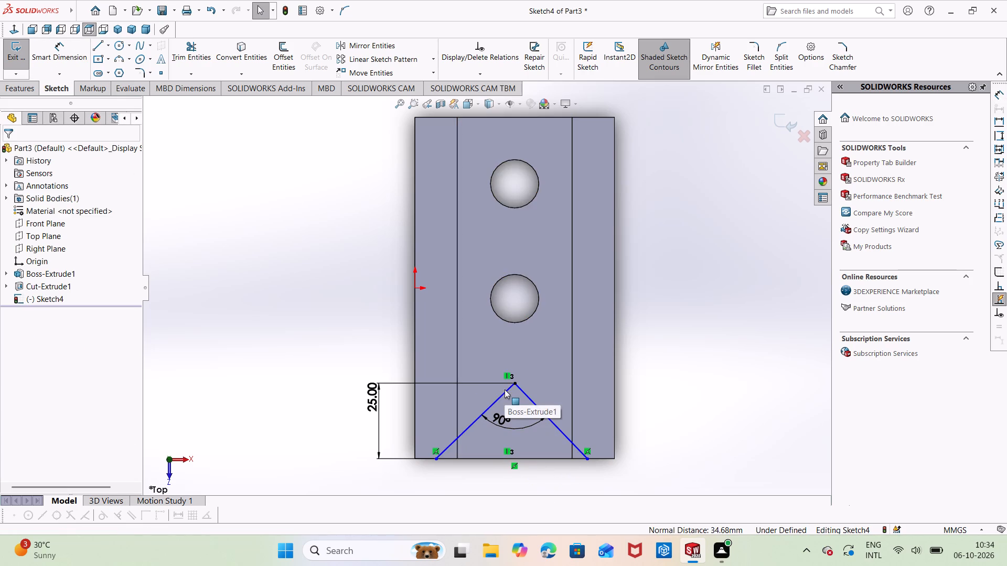
{"action": "key", "text": "Escape"}
{"action": "key", "text": "Escape"}
{"action": "key", "text": "Escape"}
{"action": "key", "text": "Escape"}
{"action": "key", "text": "Escape"}
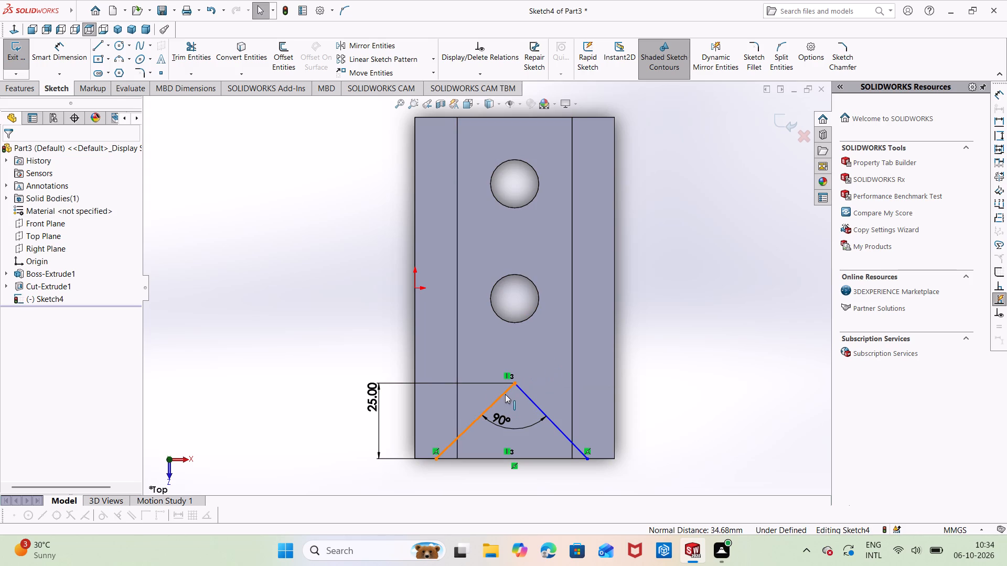
{"action": "left_click", "coordinate": [505, 394], "text": "ctrl"}
{"action": "left_click", "coordinate": [523, 394], "text": "ctrl"}
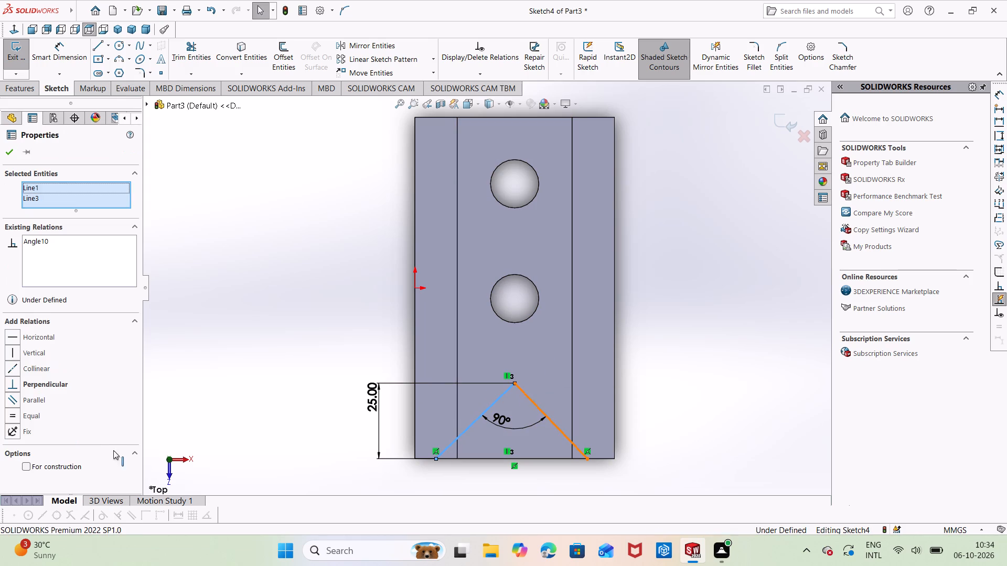
{"action": "left_click", "coordinate": [33, 417]}
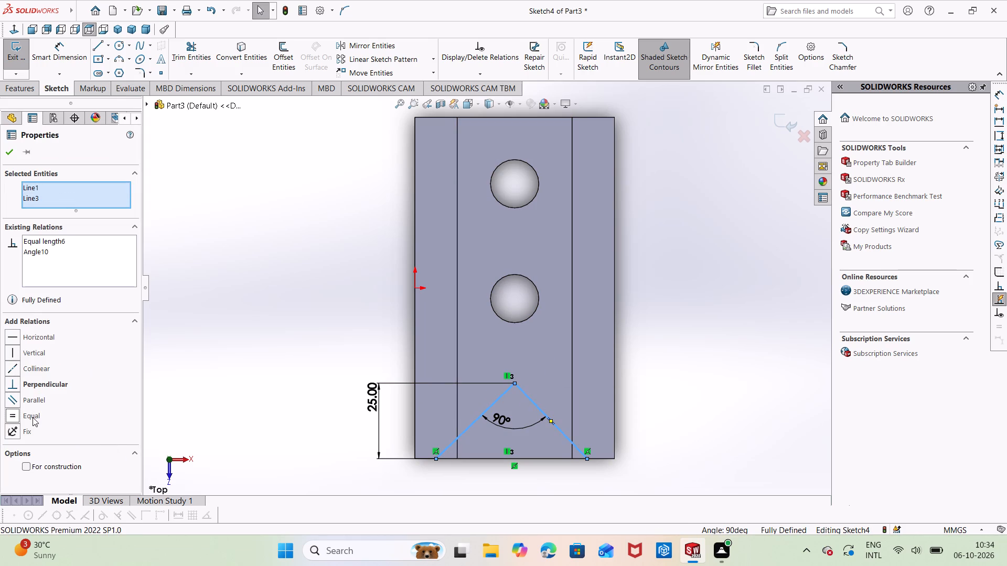
{"action": "left_click", "coordinate": [219, 356]}
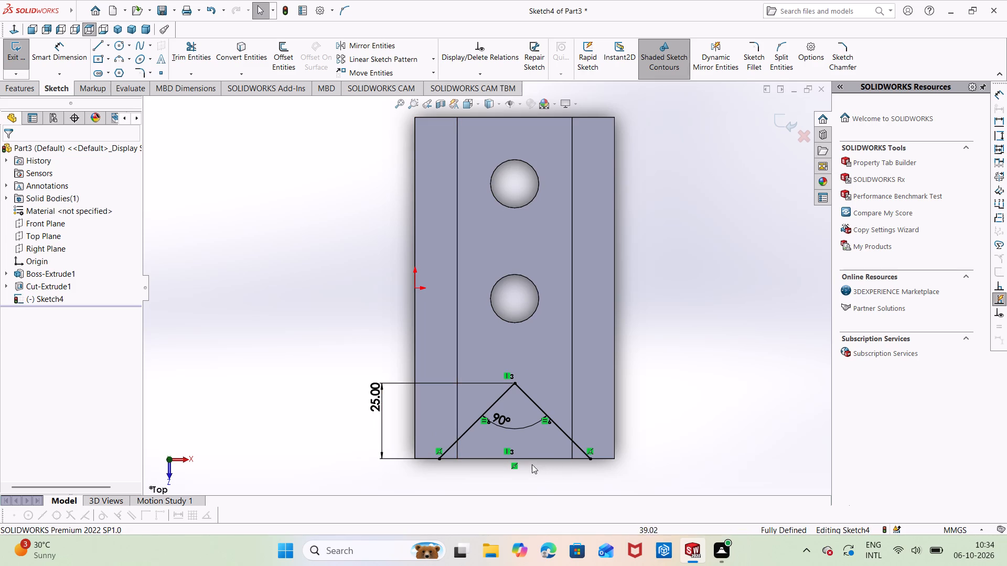
Check the distance from the V's open end farther from the origin to the block's nearest long side edge.
{"action": "right_click_drag", "start_coordinate": [691, 480], "coordinate": [689, 419]}
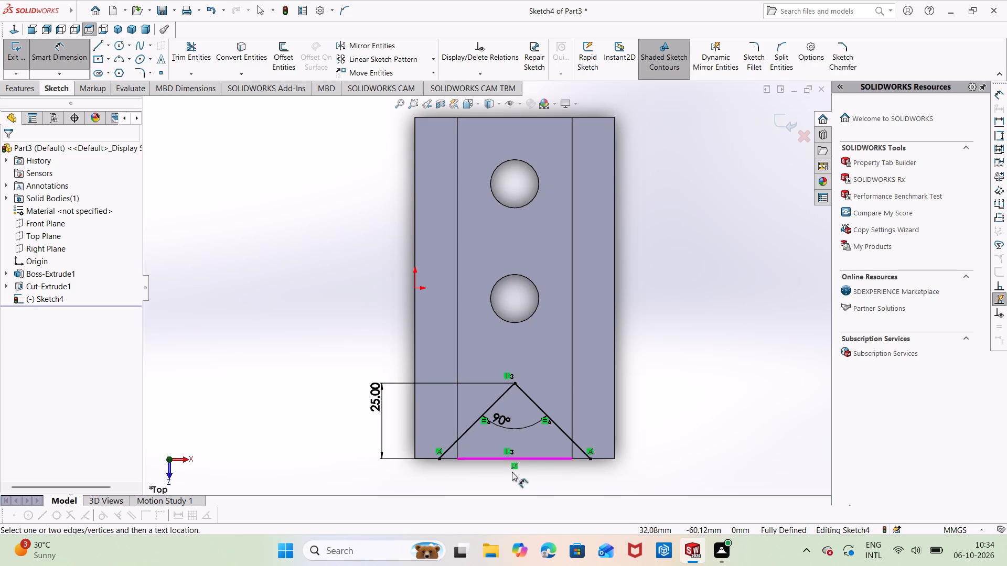
{"action": "left_click", "coordinate": [590, 459]}
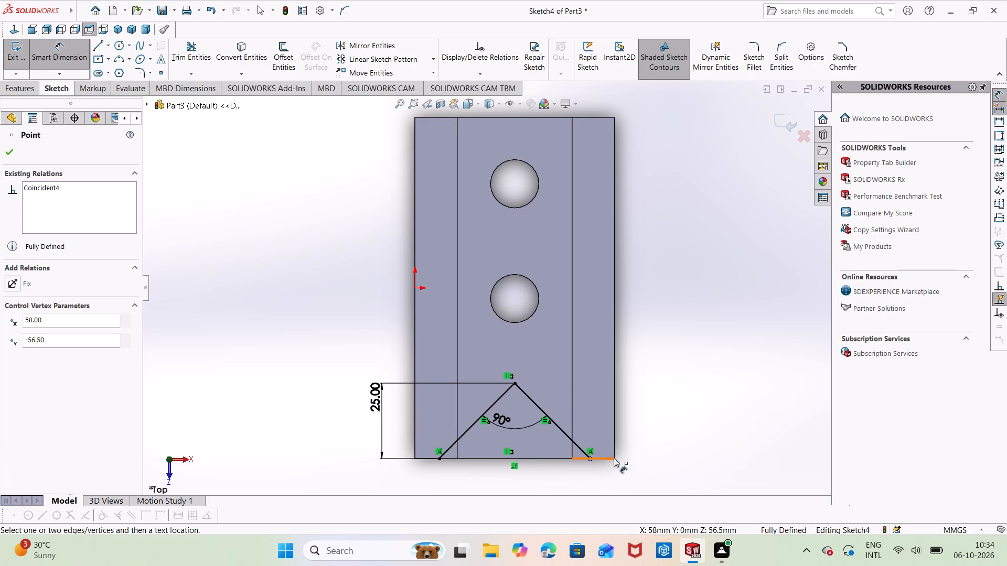
{"action": "left_click", "coordinate": [615, 456]}
{"action": "key", "text": "grave"}
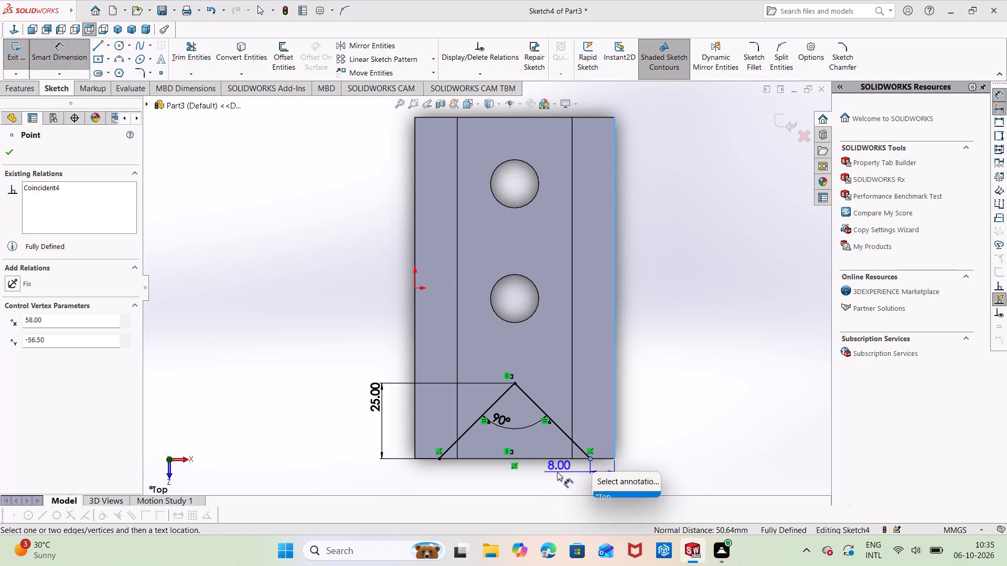
{"action": "key", "text": "Escape"}
{"action": "key", "text": "Escape"}
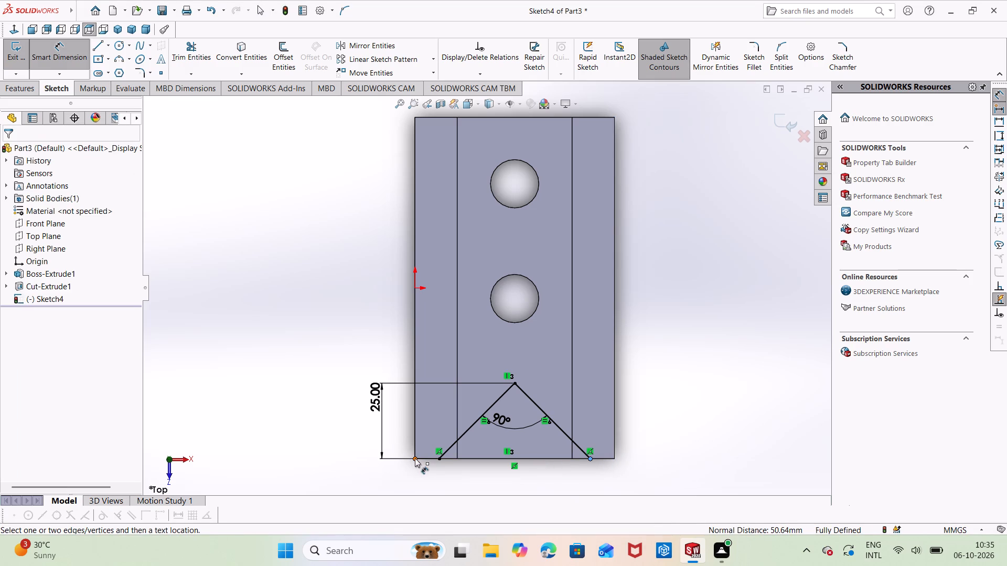
Check the distance between the block's front corner on the origin side and the nearest open end of the V.
{"action": "left_click", "coordinate": [415, 458]}
{"action": "left_click", "coordinate": [437, 459]}
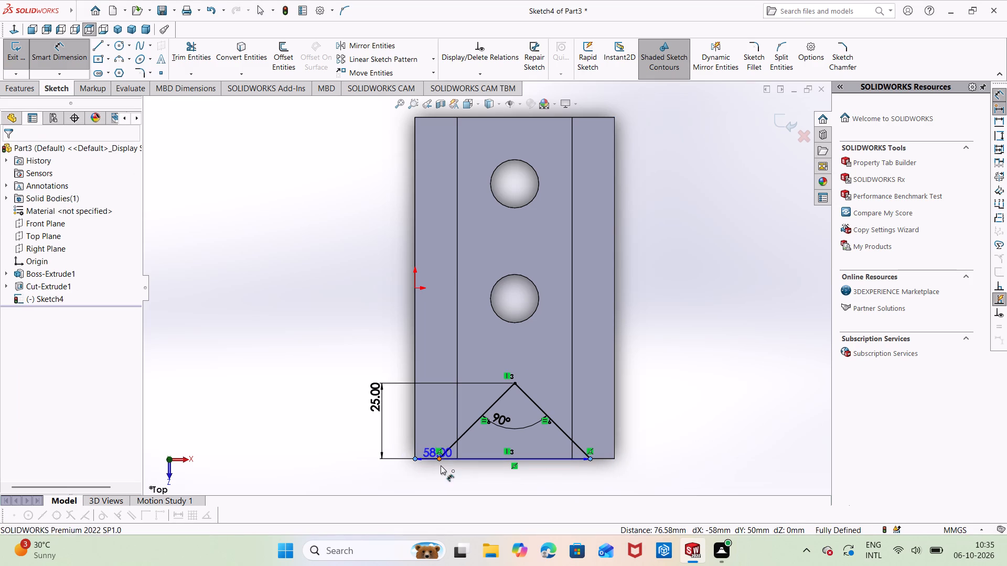
{"action": "key", "text": "Escape"}
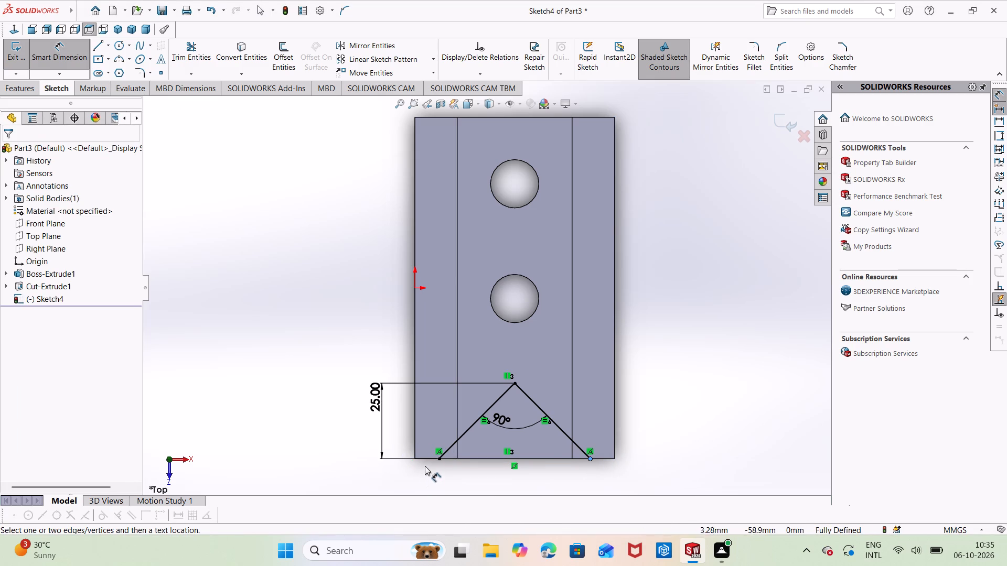
{"action": "left_click", "coordinate": [414, 459]}
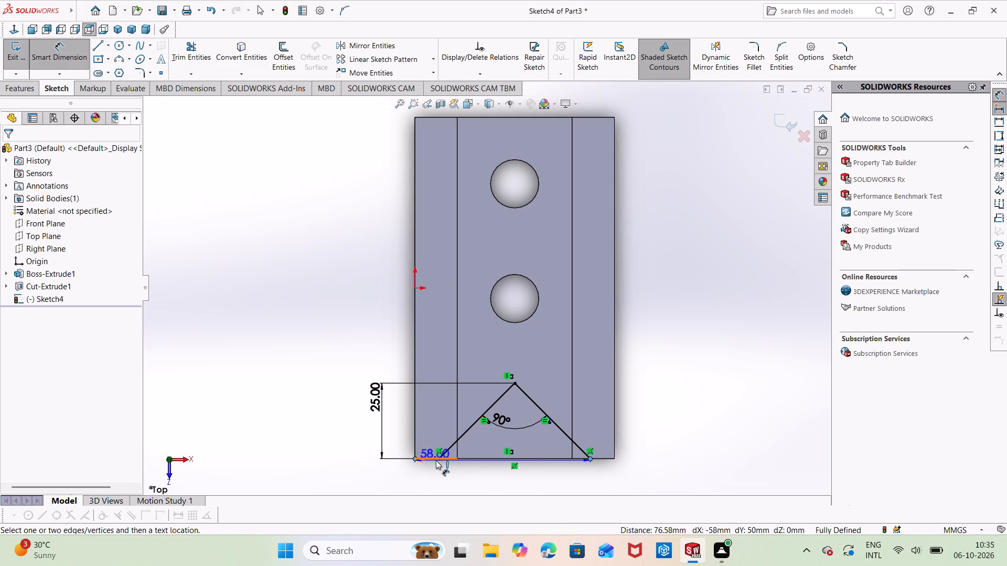
{"action": "left_click", "coordinate": [438, 460]}
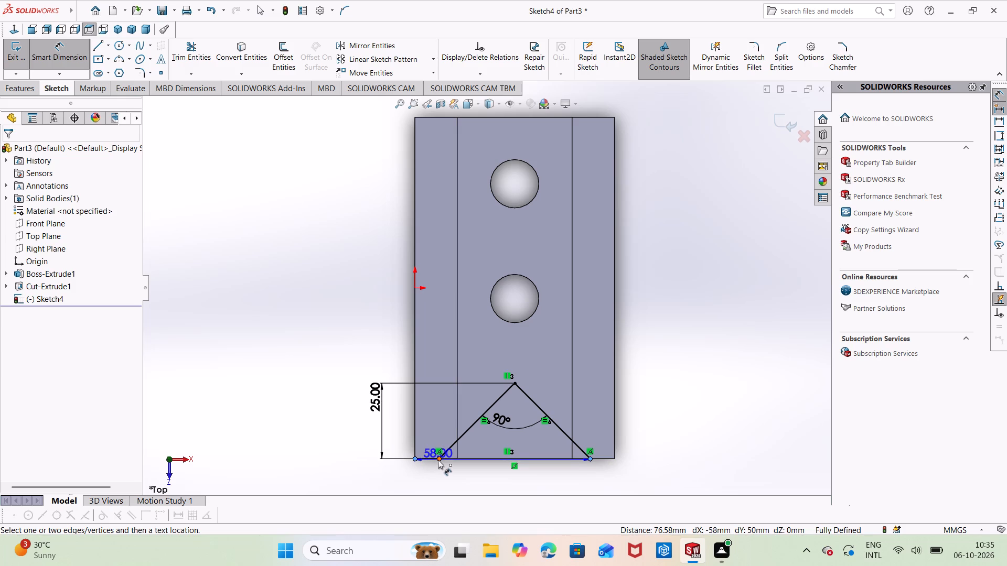
{"action": "key", "text": "Escape"}
{"action": "key", "text": "Escape"}
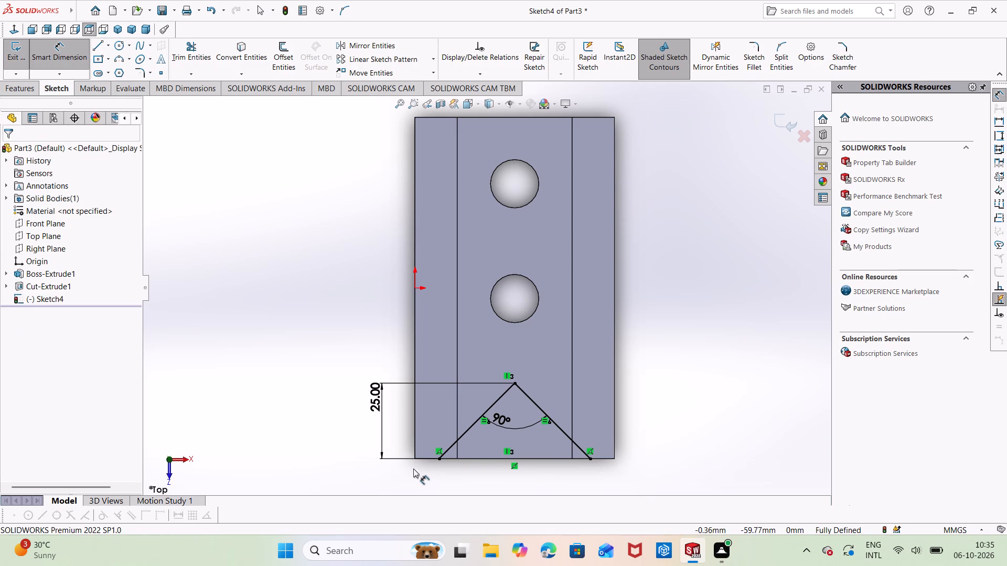
{"action": "key", "text": "Escape"}
{"action": "right_click_drag", "start_coordinate": [416, 474], "coordinate": [427, 416]}
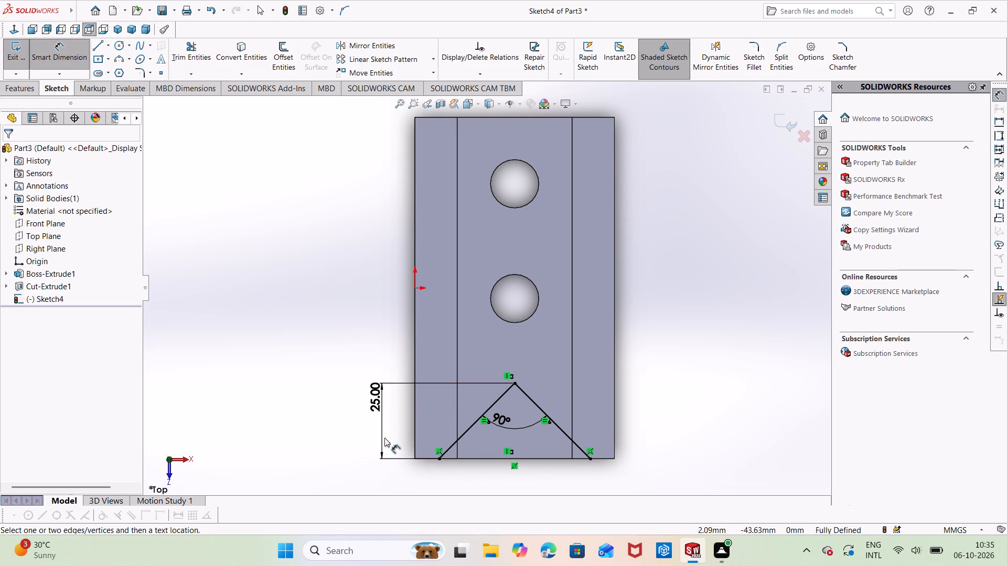
{"action": "left_click", "coordinate": [414, 459]}
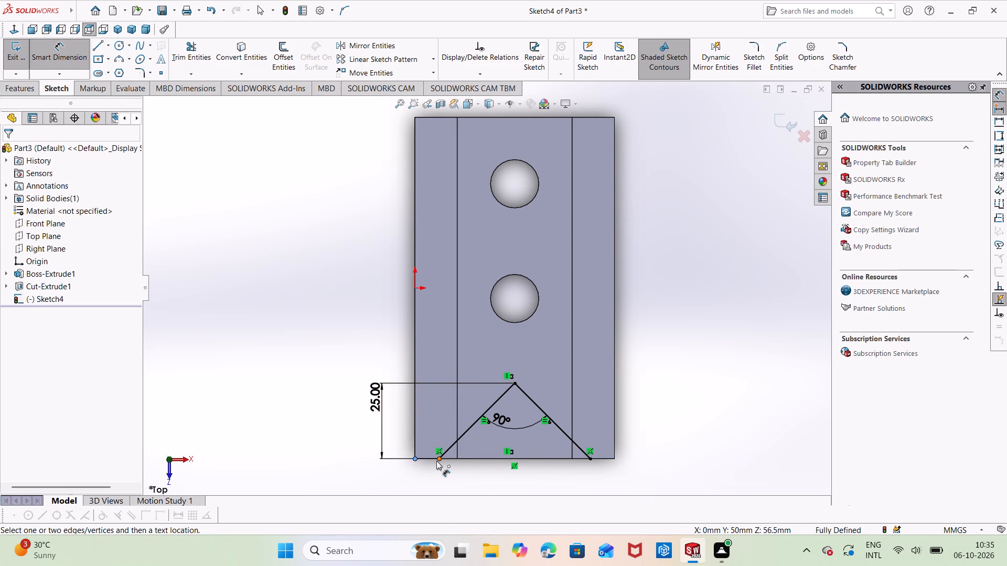
{"action": "left_click", "coordinate": [438, 459]}
{"action": "key", "text": "Escape"}
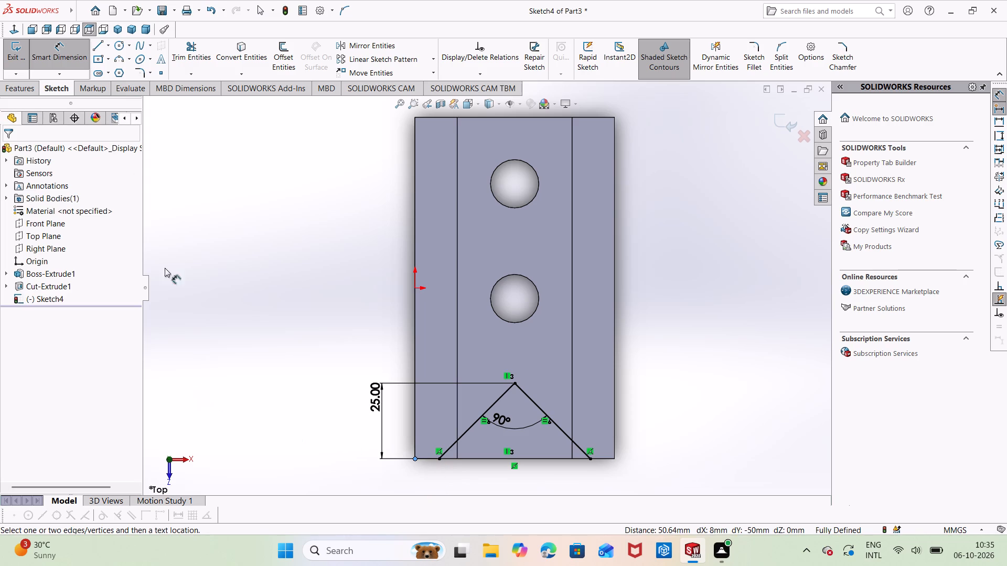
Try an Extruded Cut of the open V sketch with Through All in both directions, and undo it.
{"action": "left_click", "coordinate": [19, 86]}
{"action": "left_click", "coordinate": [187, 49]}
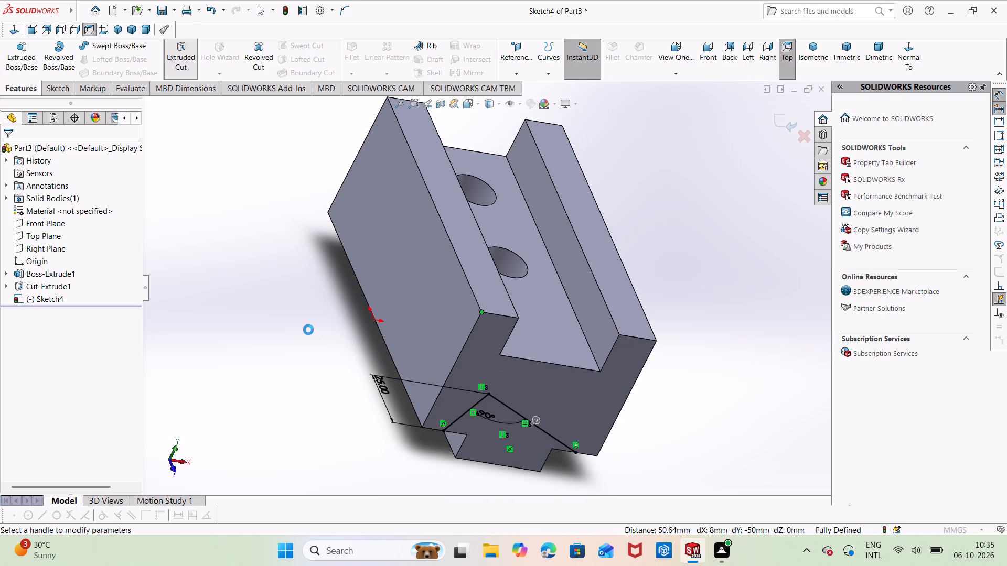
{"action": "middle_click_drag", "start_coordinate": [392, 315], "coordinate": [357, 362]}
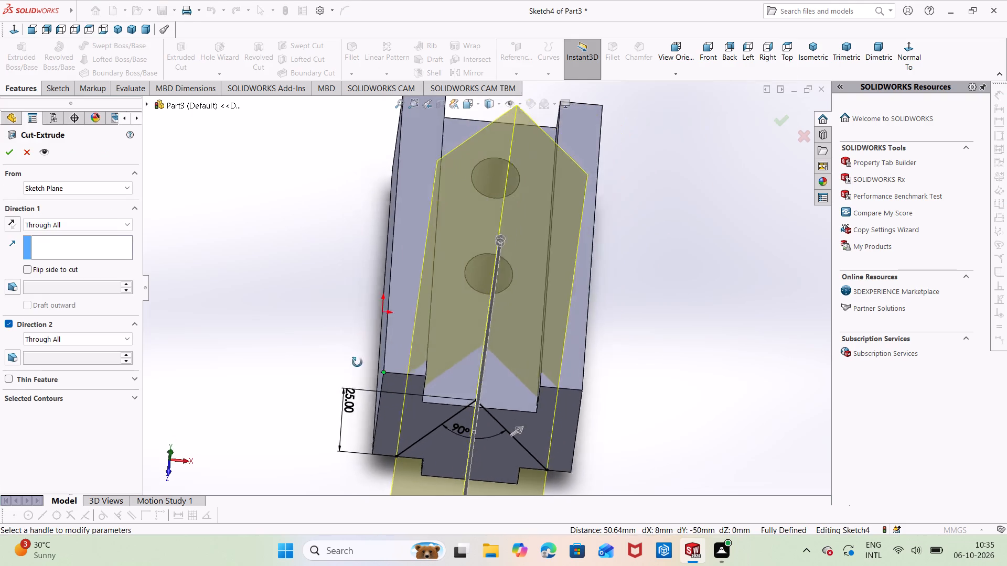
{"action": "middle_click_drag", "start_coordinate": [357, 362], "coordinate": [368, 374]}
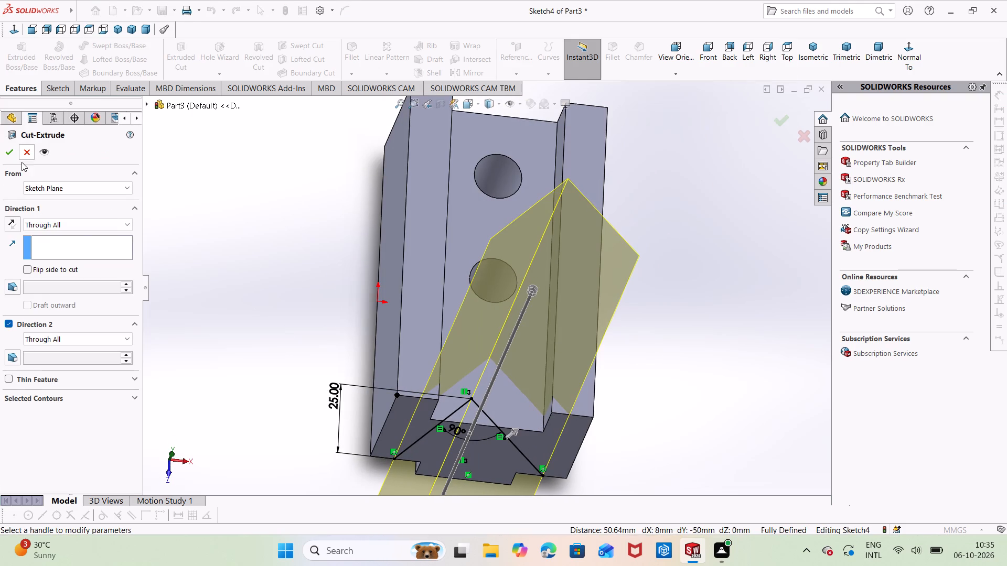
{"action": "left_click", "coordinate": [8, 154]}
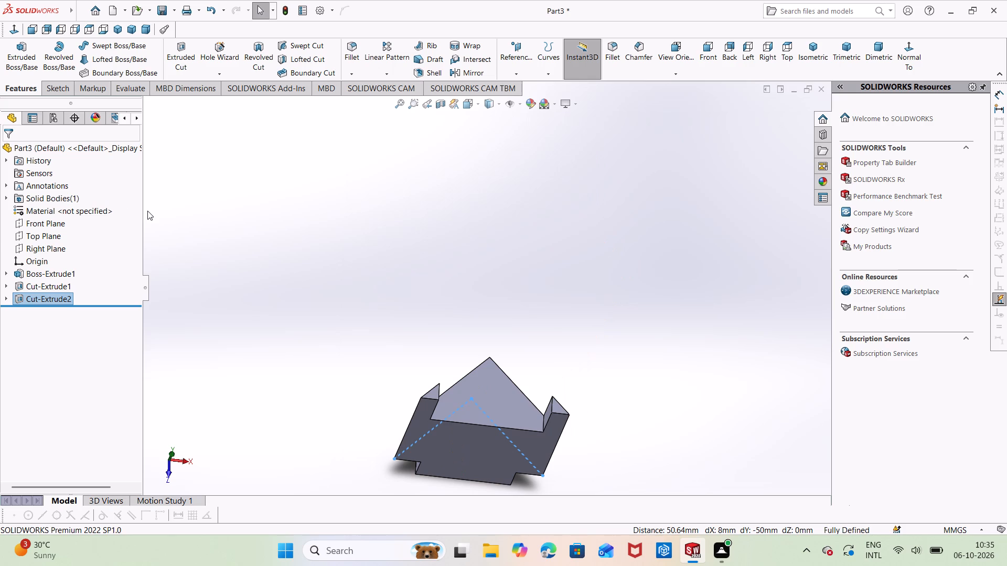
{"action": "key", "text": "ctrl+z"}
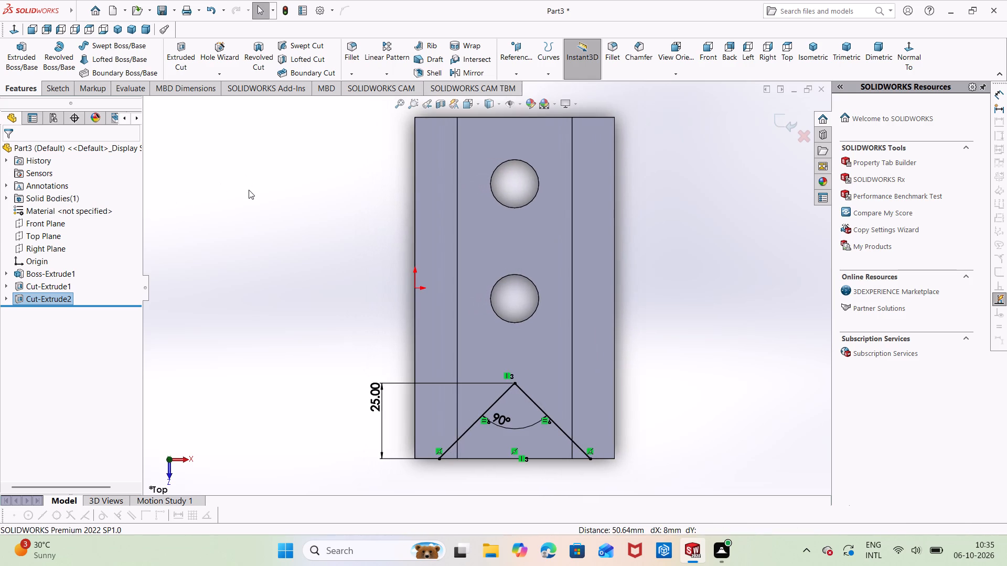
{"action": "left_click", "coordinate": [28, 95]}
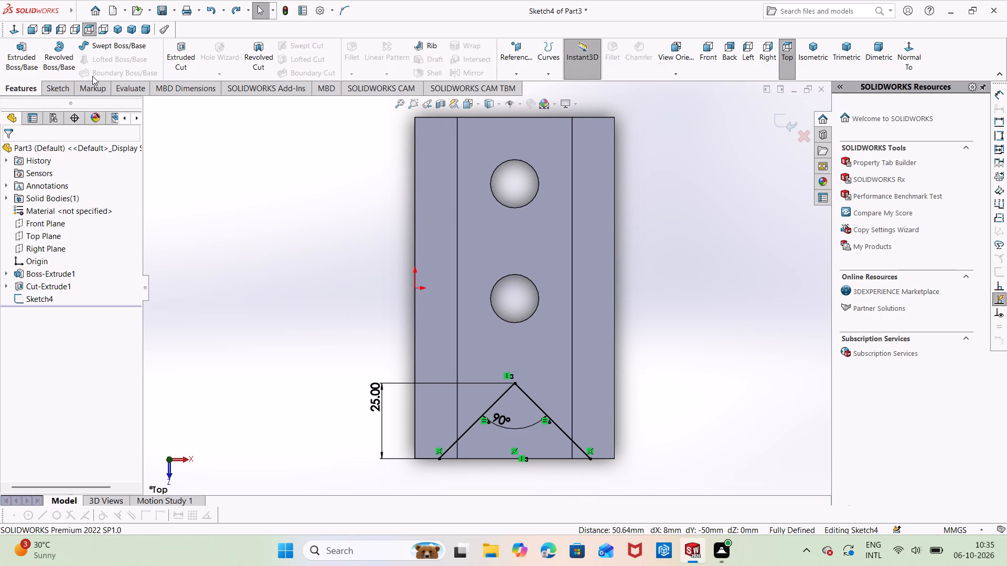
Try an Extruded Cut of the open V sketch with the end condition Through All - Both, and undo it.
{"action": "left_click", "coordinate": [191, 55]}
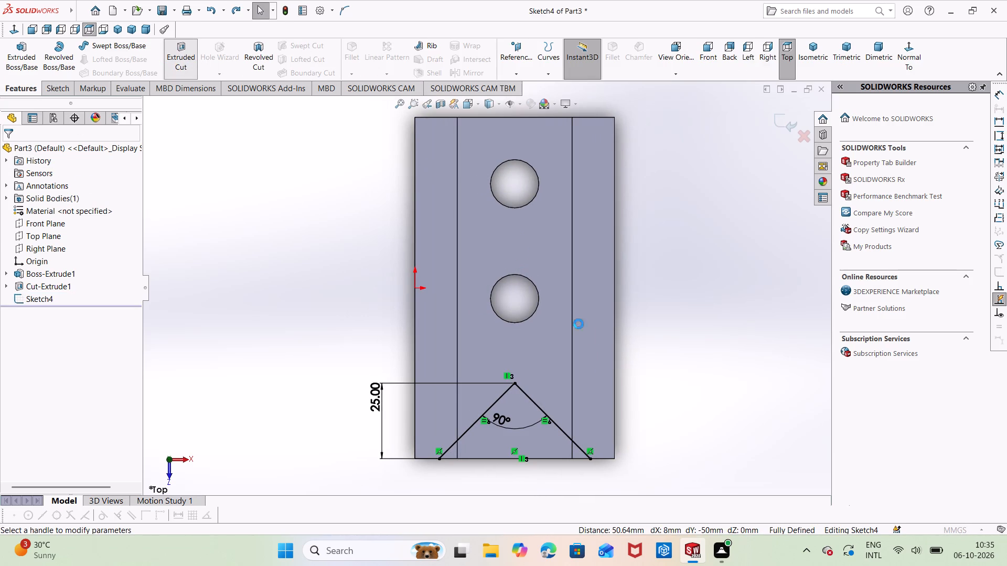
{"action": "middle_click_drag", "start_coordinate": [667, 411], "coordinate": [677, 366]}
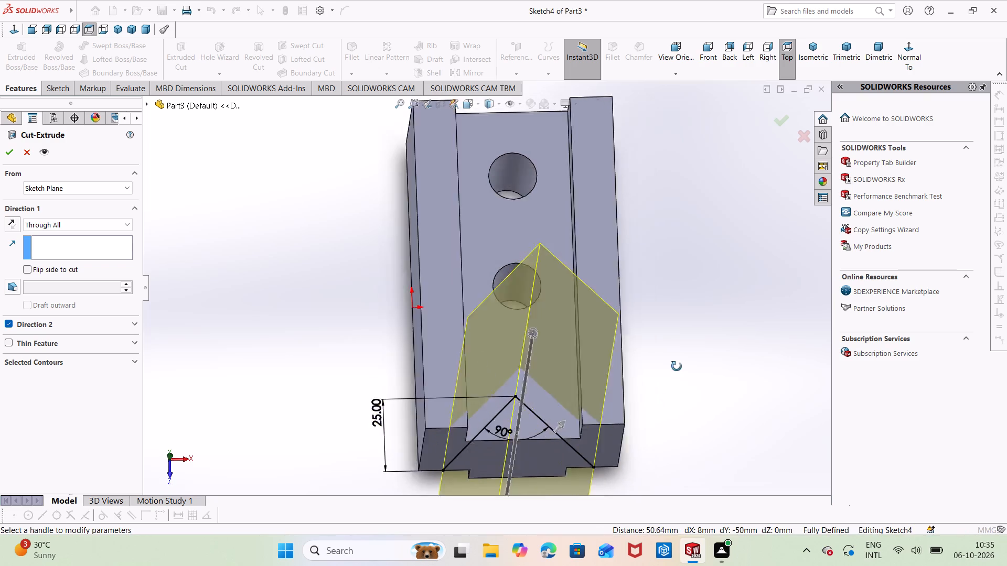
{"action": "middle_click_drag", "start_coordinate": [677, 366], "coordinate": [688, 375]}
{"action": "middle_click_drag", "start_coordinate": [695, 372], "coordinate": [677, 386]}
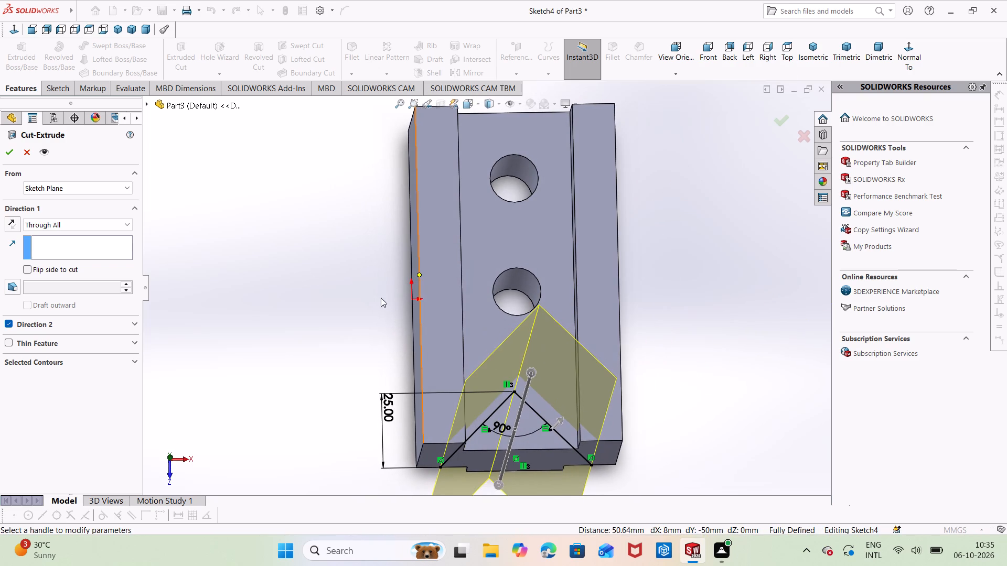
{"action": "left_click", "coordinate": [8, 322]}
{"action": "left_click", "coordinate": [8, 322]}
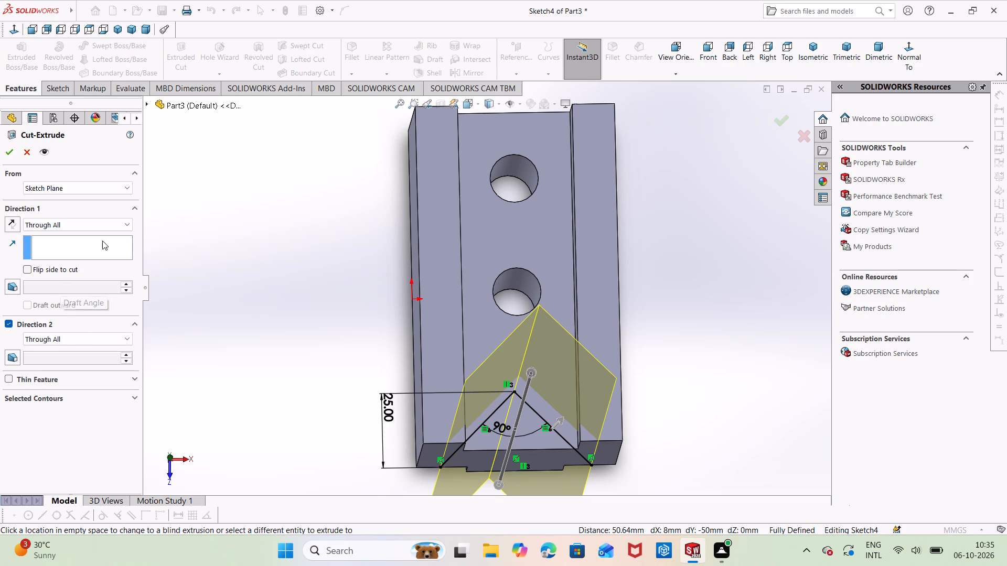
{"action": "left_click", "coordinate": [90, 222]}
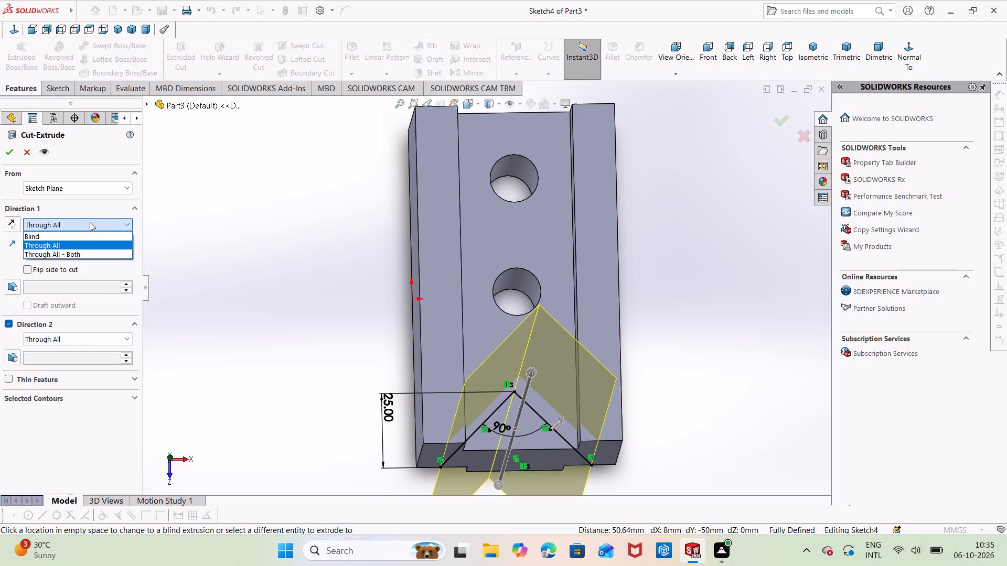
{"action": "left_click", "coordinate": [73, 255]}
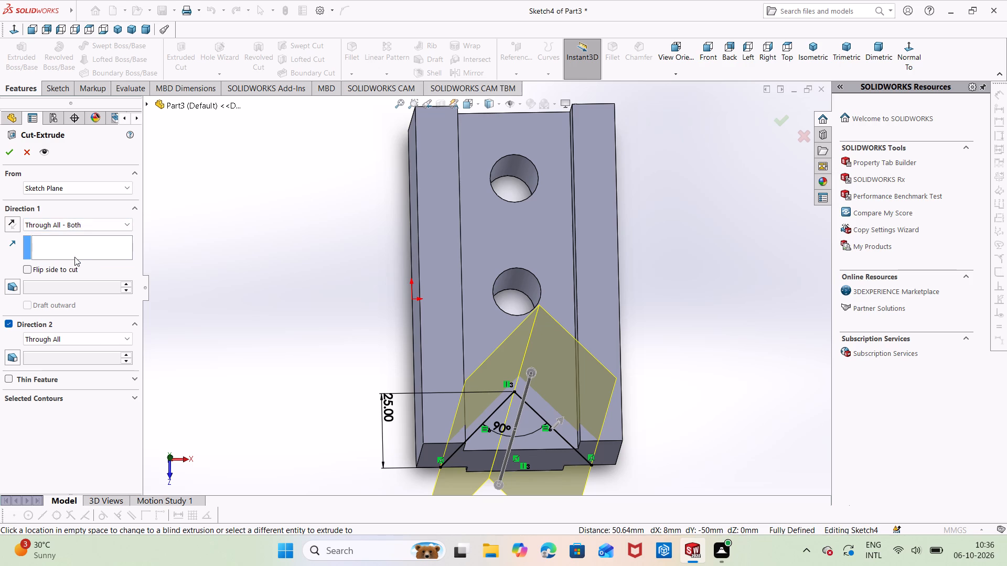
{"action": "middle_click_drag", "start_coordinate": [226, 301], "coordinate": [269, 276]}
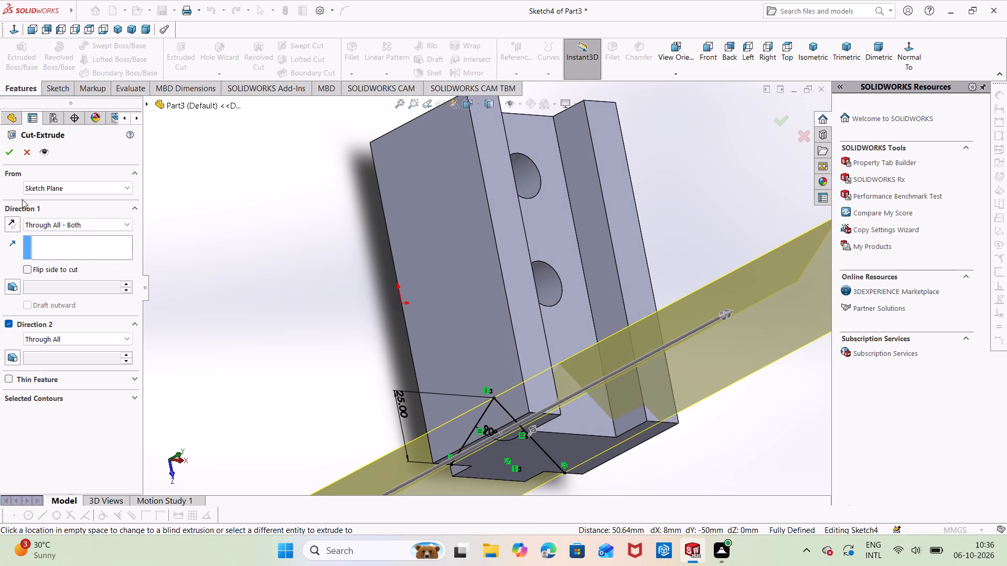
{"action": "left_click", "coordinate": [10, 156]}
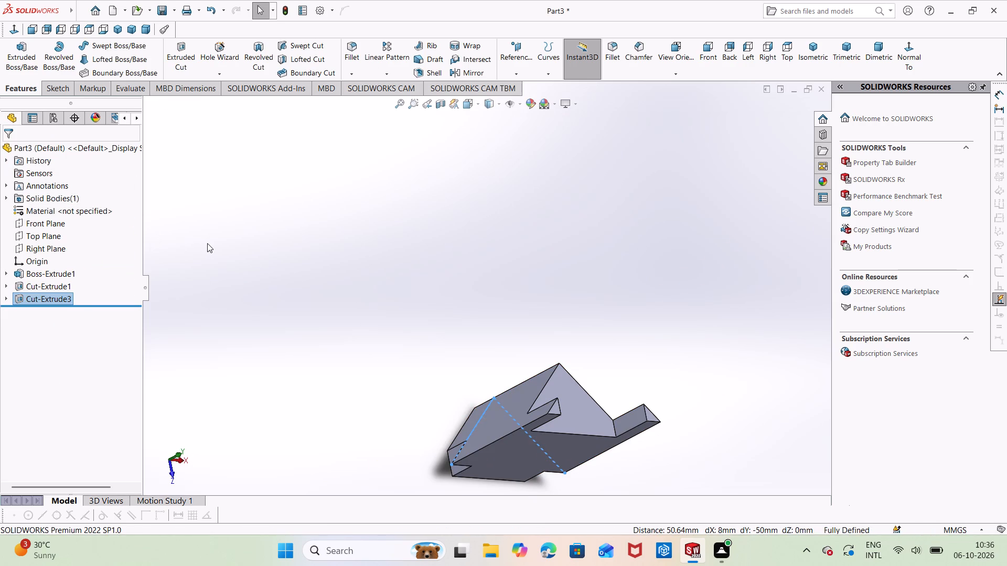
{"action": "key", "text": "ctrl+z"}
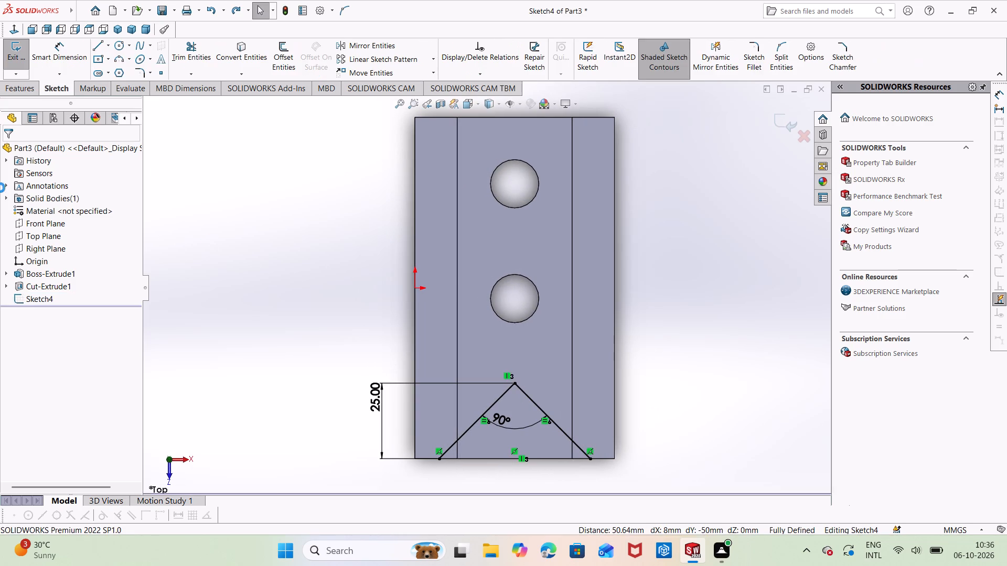
Extrude-cut the open V sketch with Through All - Both and Flip side to cut enabled, removing the V at the block's front.
{"action": "left_click", "coordinate": [25, 92]}
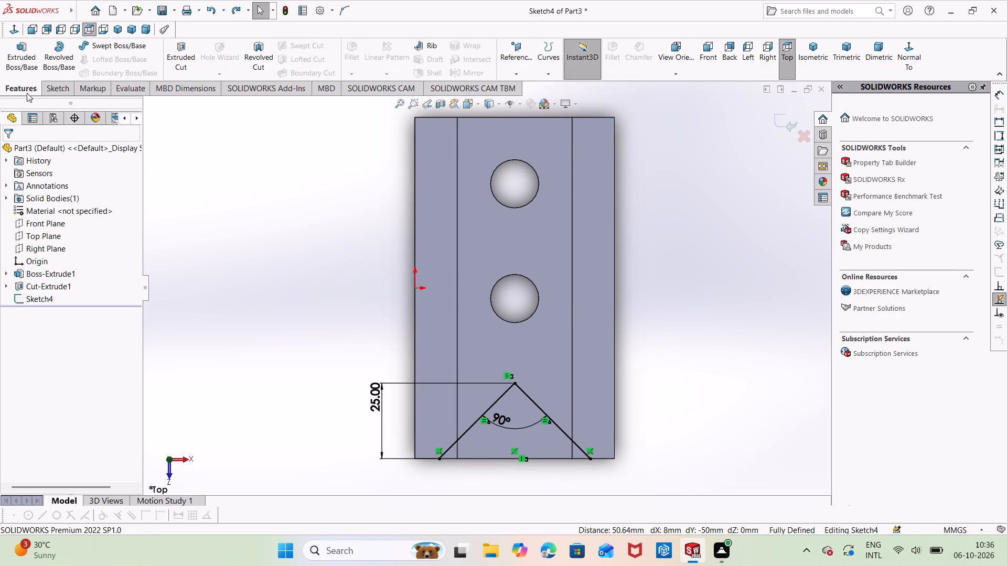
{"action": "left_click", "coordinate": [184, 51]}
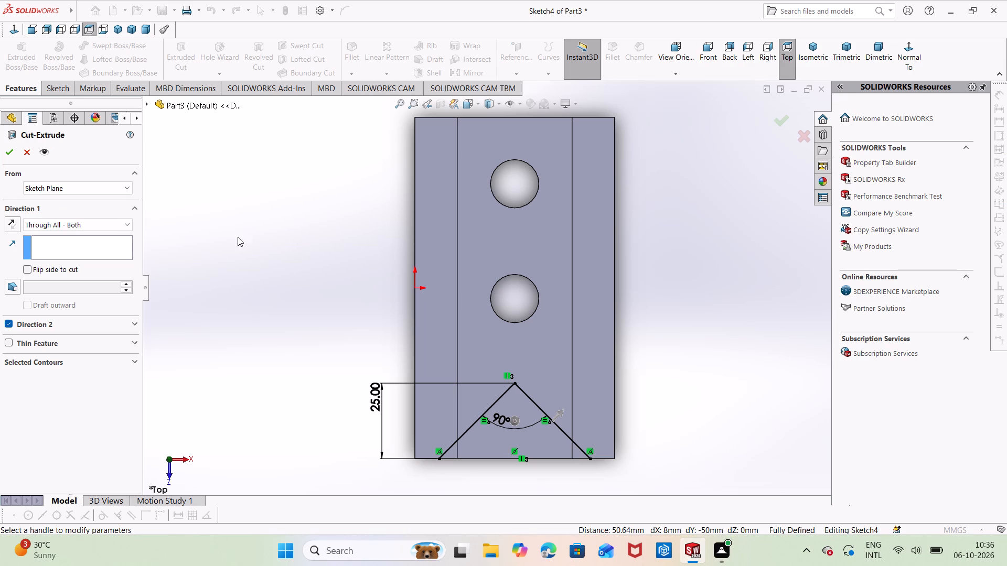
{"action": "left_click", "coordinate": [30, 269]}
{"action": "left_click", "coordinate": [72, 235]}
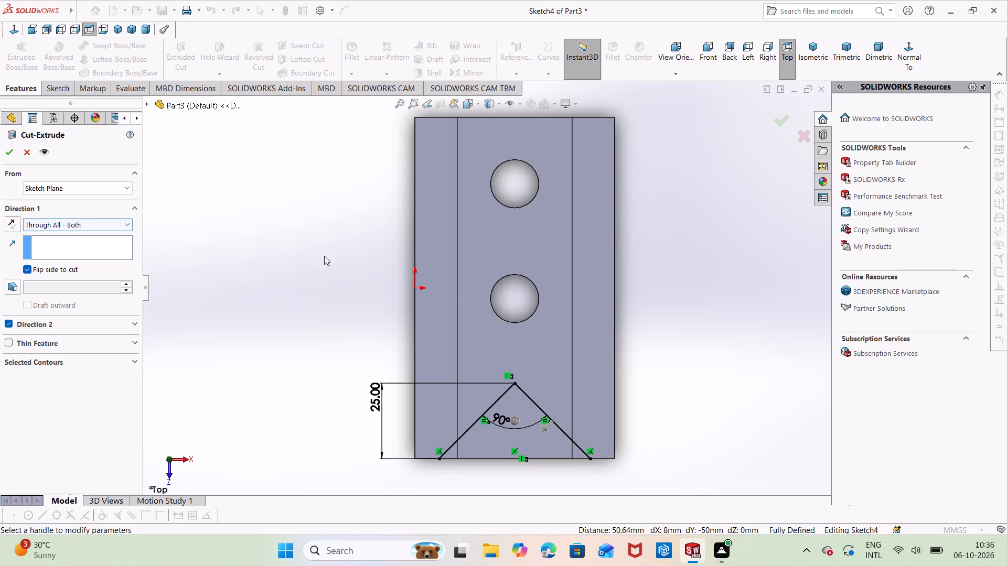
{"action": "middle_click_drag", "start_coordinate": [344, 286], "coordinate": [359, 242]}
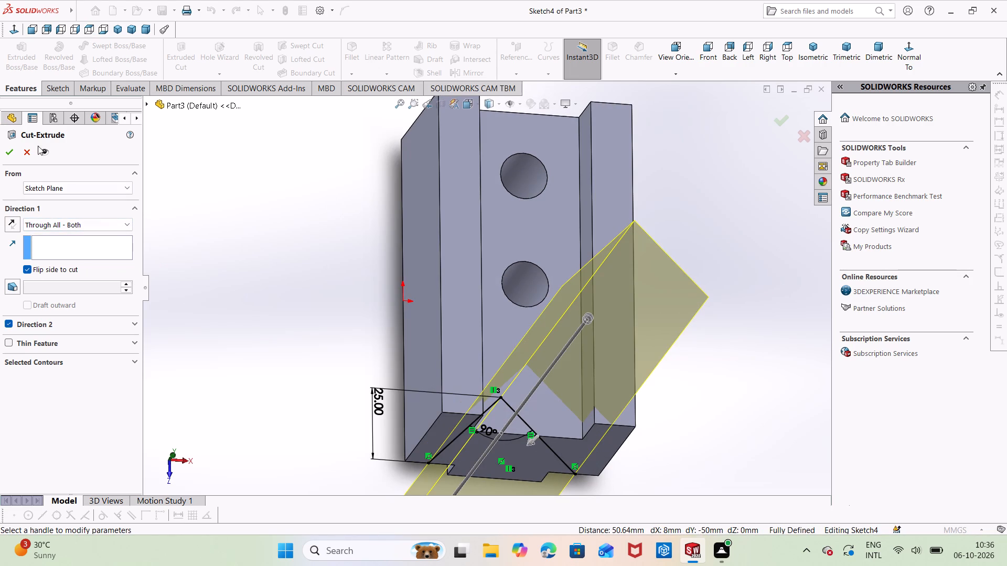
{"action": "left_click", "coordinate": [8, 158]}
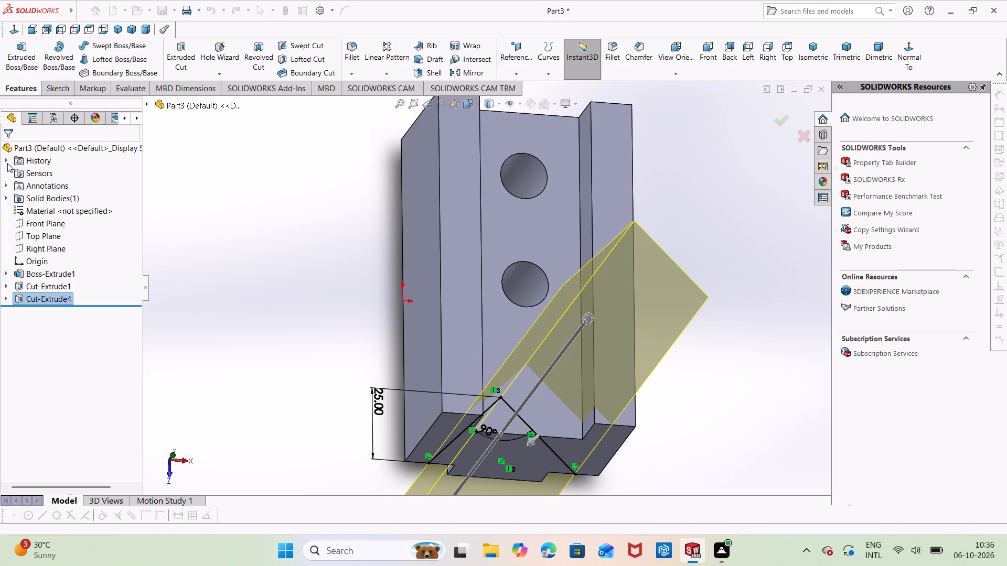
{"action": "left_click", "coordinate": [224, 198]}
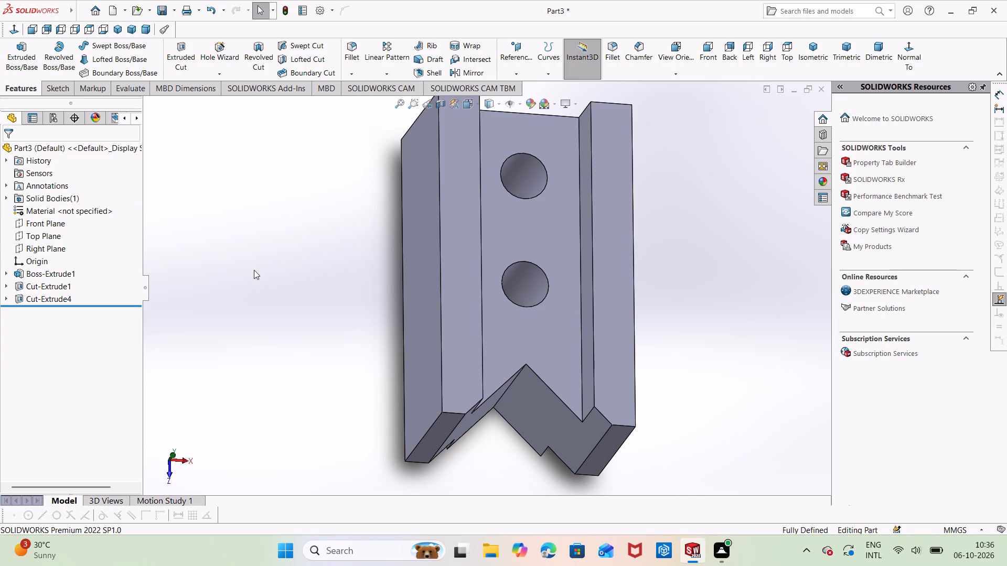
Examine the V cut and the rest of the part from several sides, including the underside.
{"action": "middle_click_drag", "start_coordinate": [258, 264], "coordinate": [310, 193]}
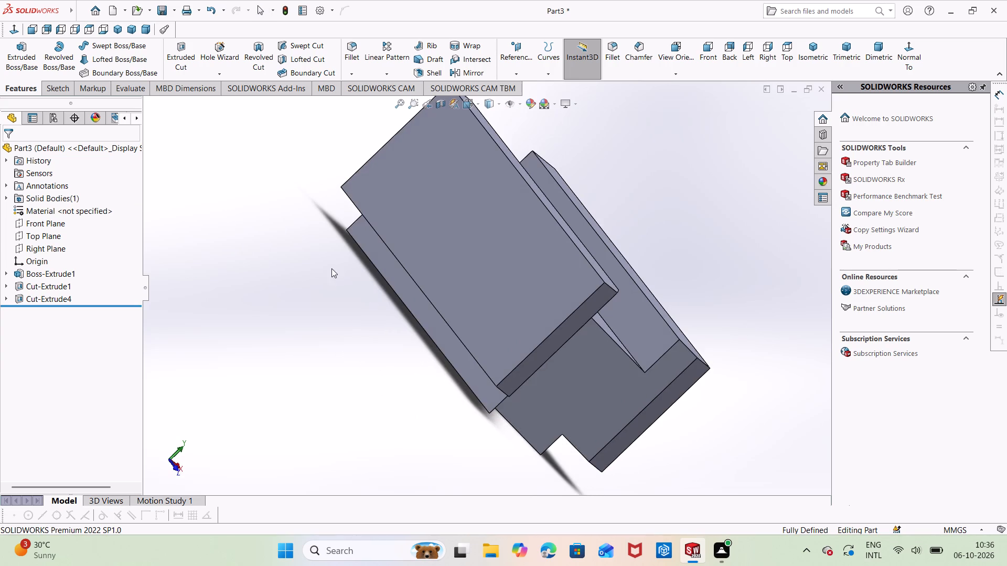
{"action": "middle_click_drag", "start_coordinate": [332, 269], "coordinate": [455, 315]}
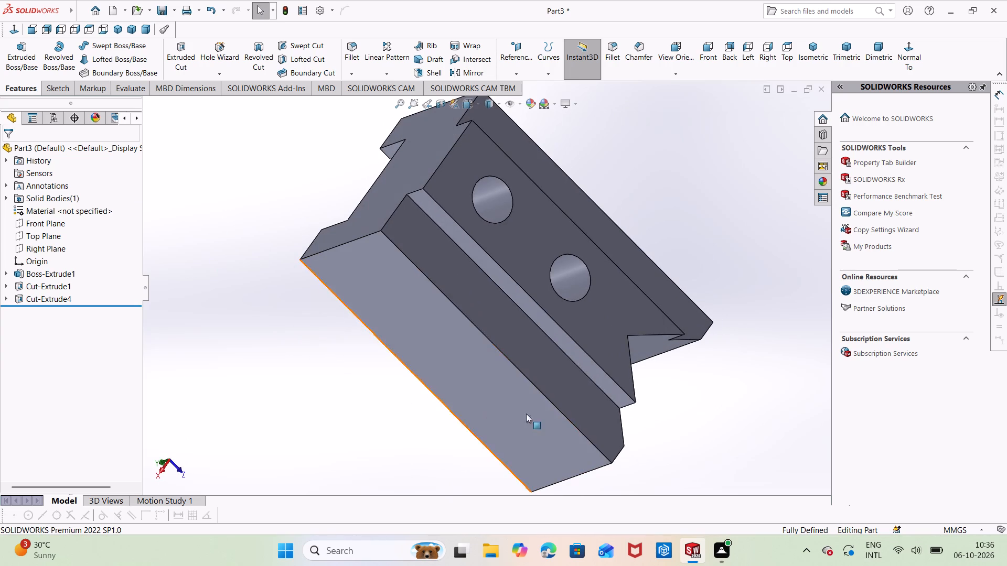
{"action": "middle_click_drag", "start_coordinate": [610, 358], "coordinate": [417, 353]}
{"action": "middle_click_drag", "start_coordinate": [615, 417], "coordinate": [527, 347]}
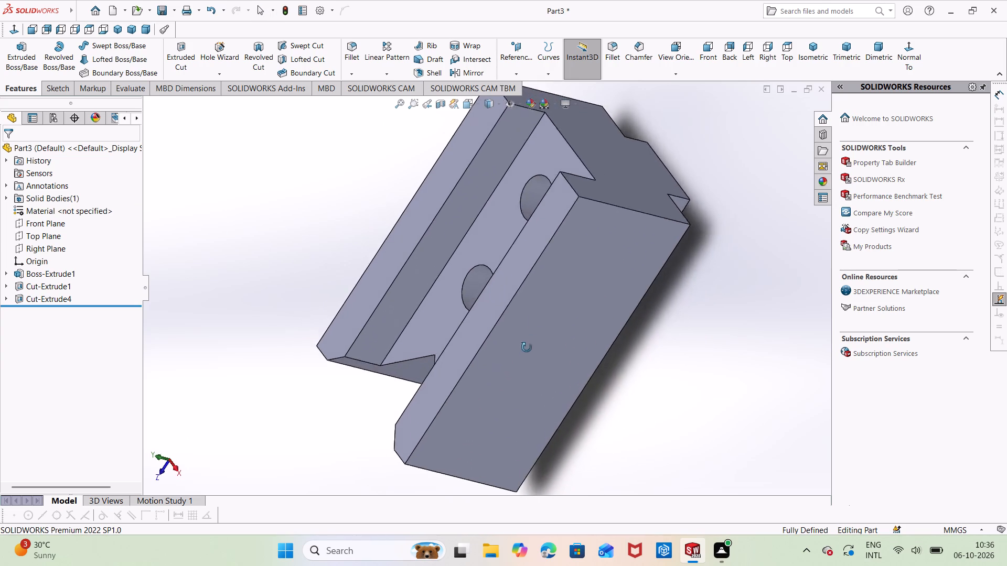
{"action": "middle_click_drag", "start_coordinate": [527, 347], "coordinate": [543, 333]}
{"action": "middle_click_drag", "start_coordinate": [559, 391], "coordinate": [631, 328]}
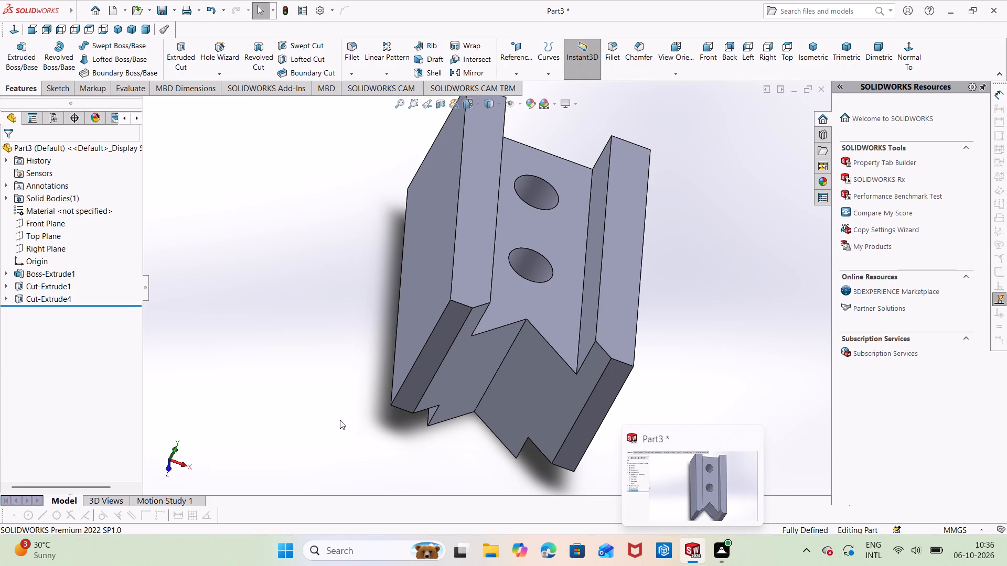
{"action": "left_click", "coordinate": [301, 396]}
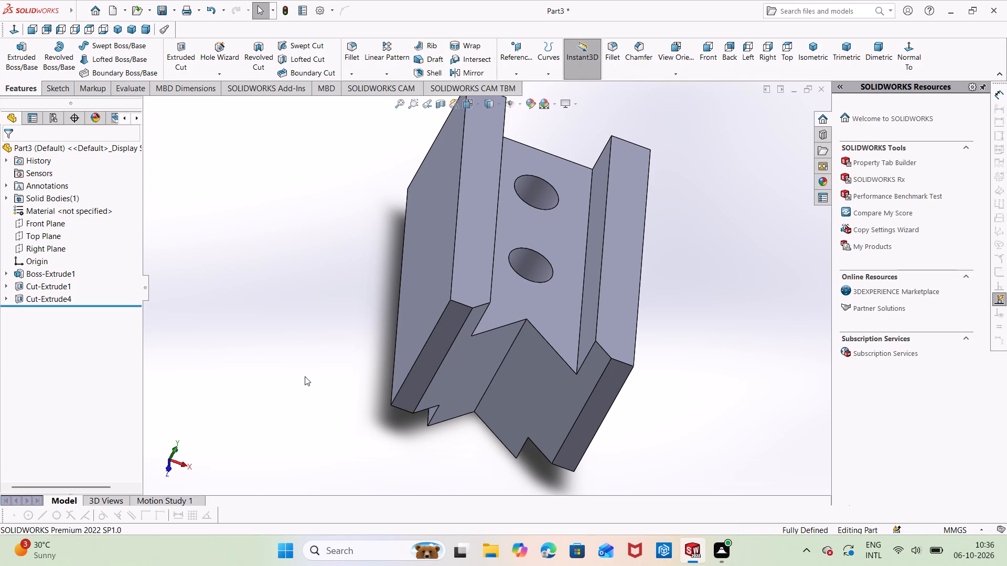
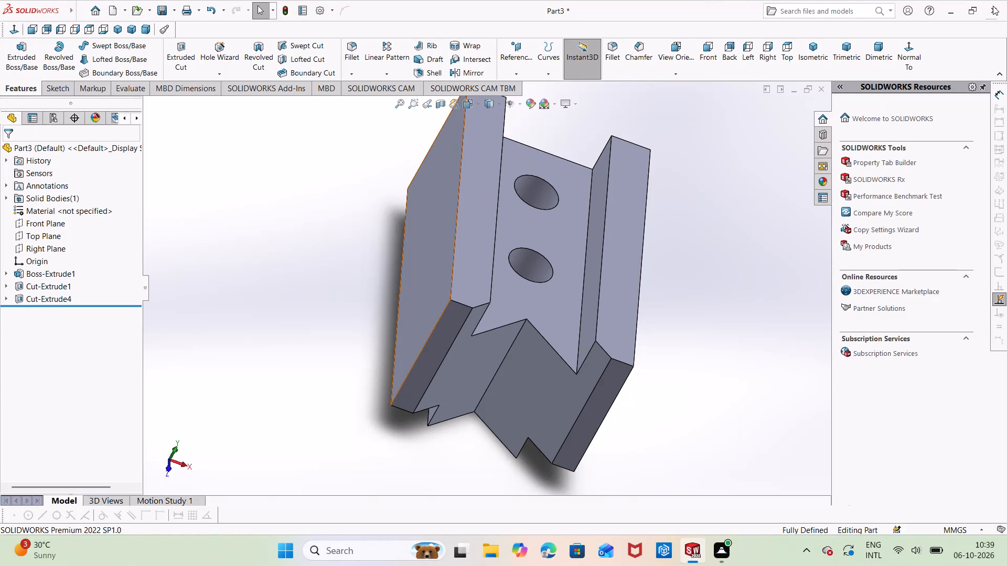
Save the part in the assembly subfolder 1 under the file name t1.
{"action": "key", "text": "ctrl+s"}
{"action": "left_click_drag", "start_coordinate": [967, 0], "coordinate": [1006, 0]}
{"action": "key", "text": "equal"}
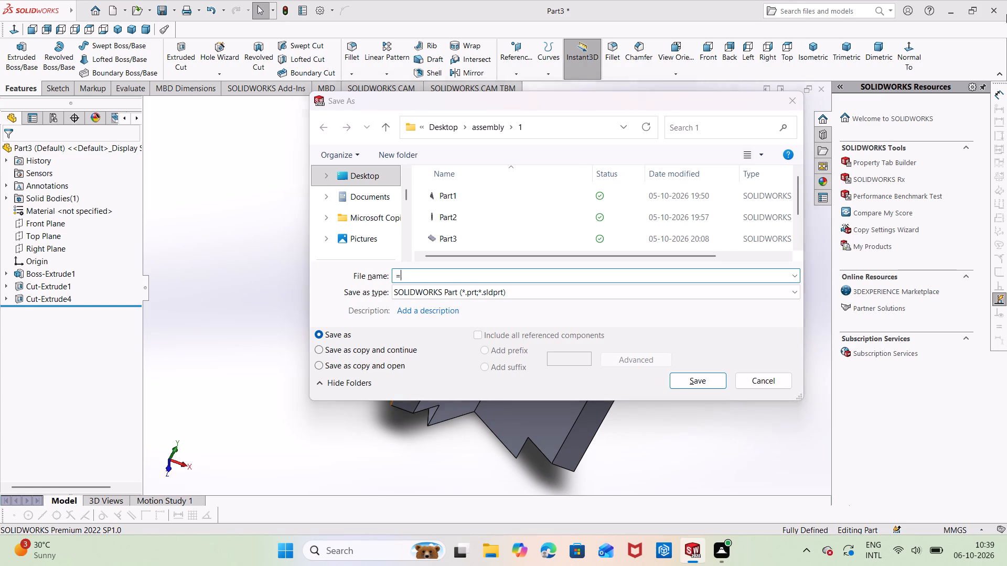
{"action": "key", "text": "equal"}
{"action": "key", "text": "BackSpace"}
{"action": "key", "text": "BackSpace"}
{"action": "type", "text": "t1"}
{"action": "left_click", "coordinate": [697, 385]}
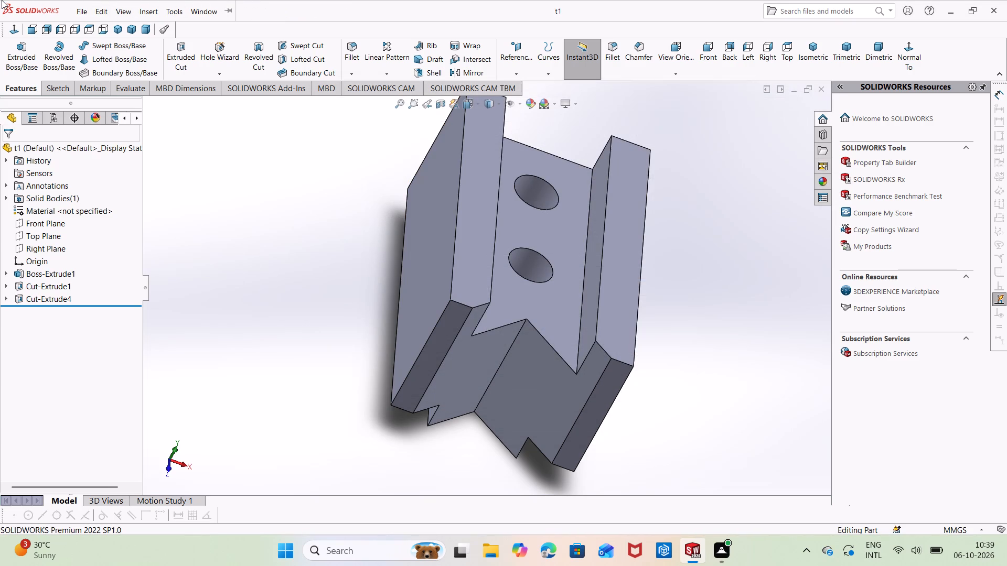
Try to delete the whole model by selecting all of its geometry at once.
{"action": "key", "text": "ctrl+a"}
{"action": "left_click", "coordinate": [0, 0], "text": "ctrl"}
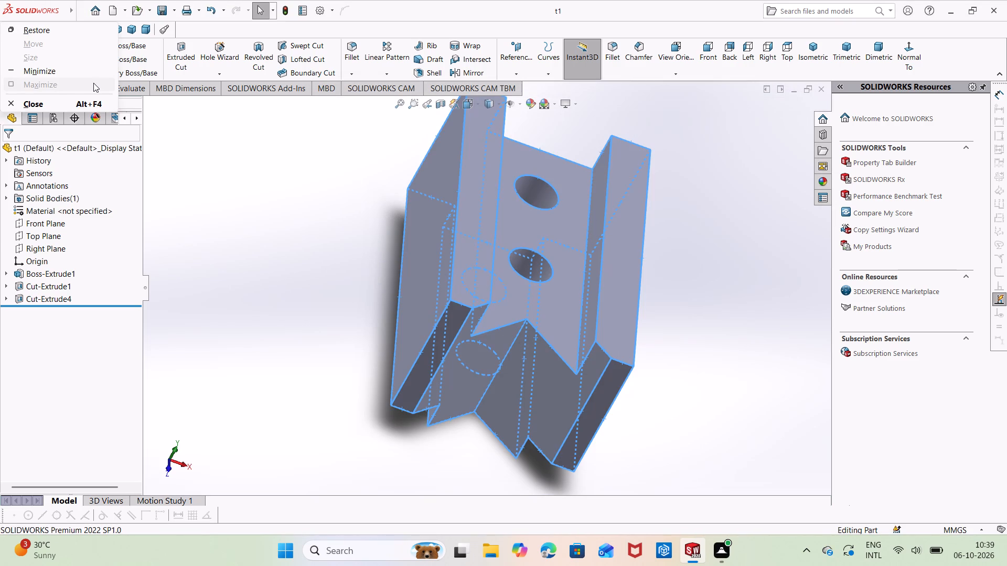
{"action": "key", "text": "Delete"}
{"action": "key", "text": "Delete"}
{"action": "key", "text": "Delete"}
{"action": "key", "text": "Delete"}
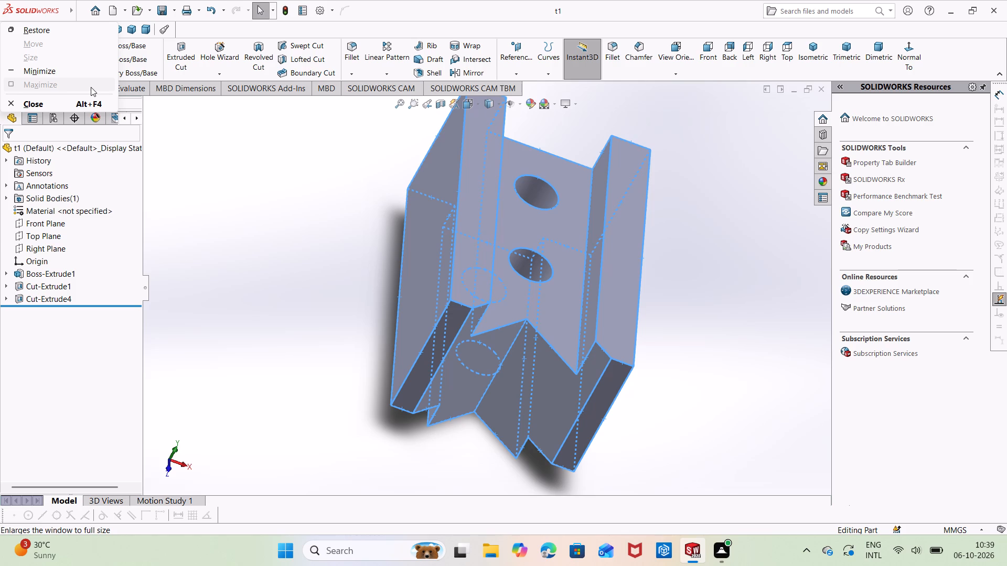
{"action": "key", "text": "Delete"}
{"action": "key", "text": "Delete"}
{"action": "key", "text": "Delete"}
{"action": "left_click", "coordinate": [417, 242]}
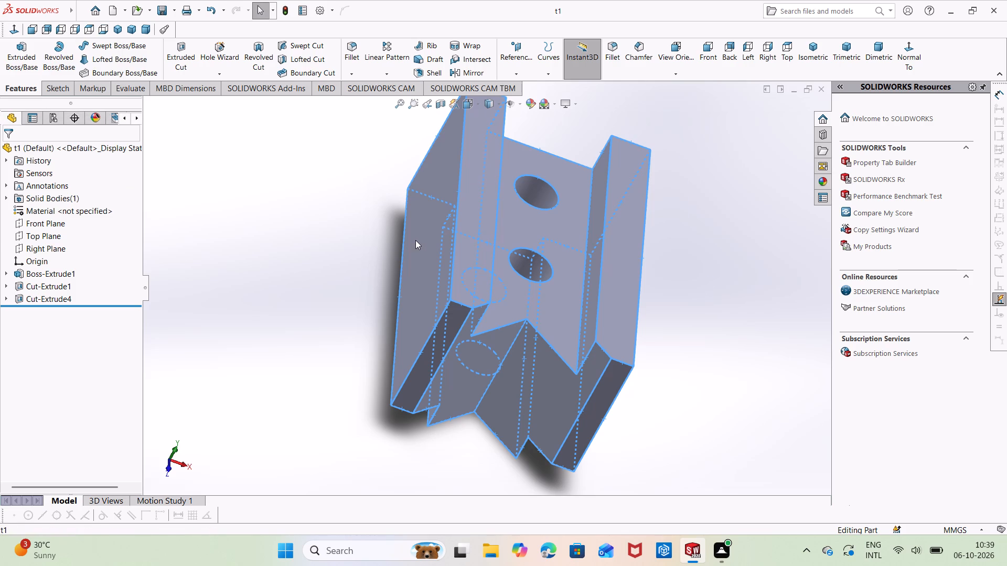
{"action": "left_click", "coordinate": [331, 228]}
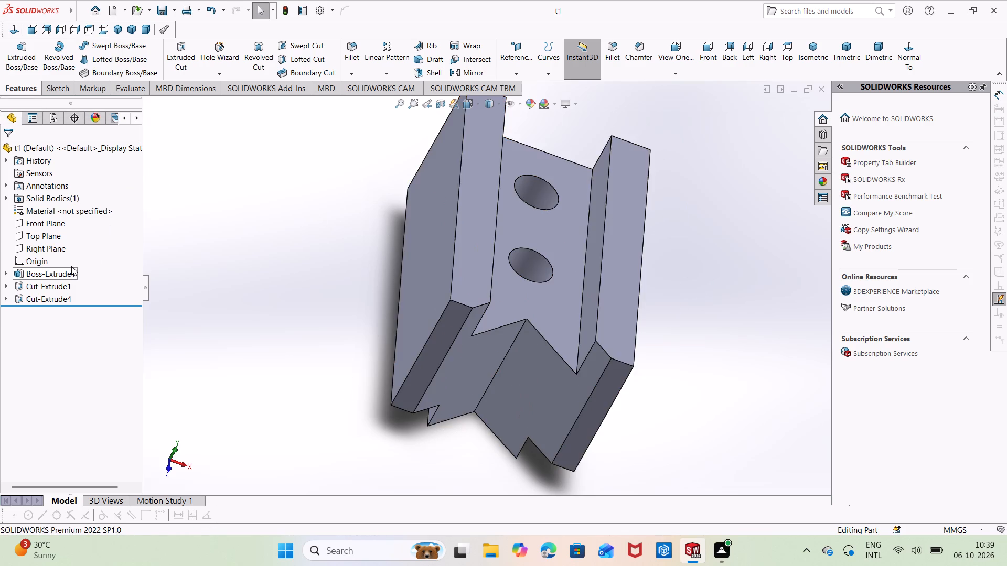
Delete the Boss-Extrude1 feature together with its child features, the hole cut and the V cut.
{"action": "left_click_drag", "start_coordinate": [78, 276], "coordinate": [79, 307]}
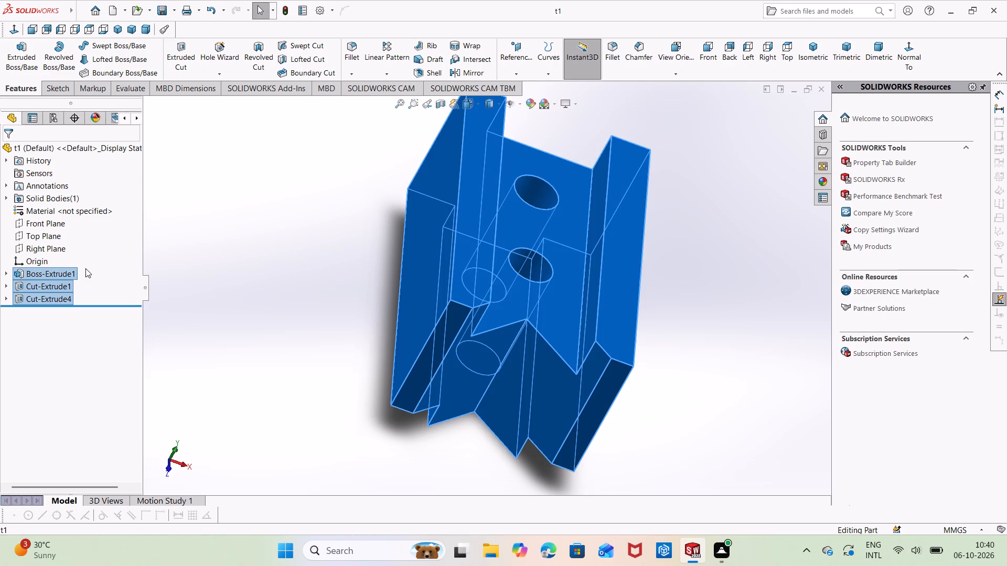
{"action": "right_click", "coordinate": [120, 256]}
{"action": "left_click", "coordinate": [158, 289]}
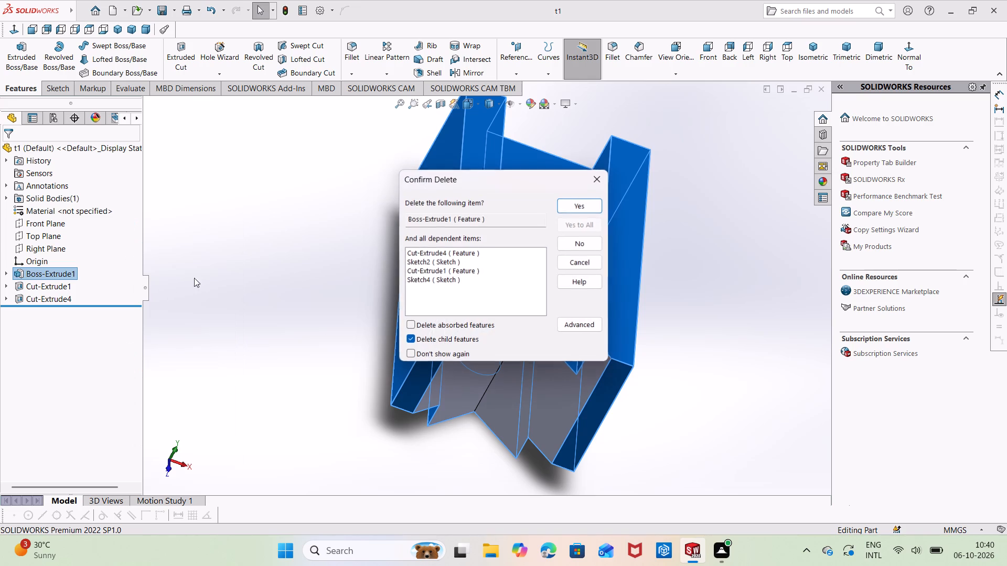
{"action": "left_click", "coordinate": [583, 203]}
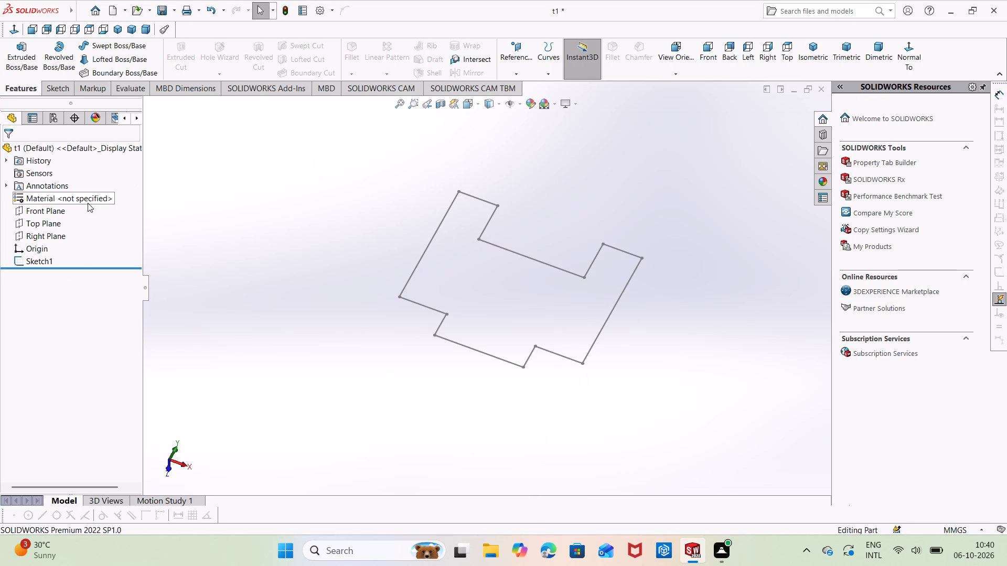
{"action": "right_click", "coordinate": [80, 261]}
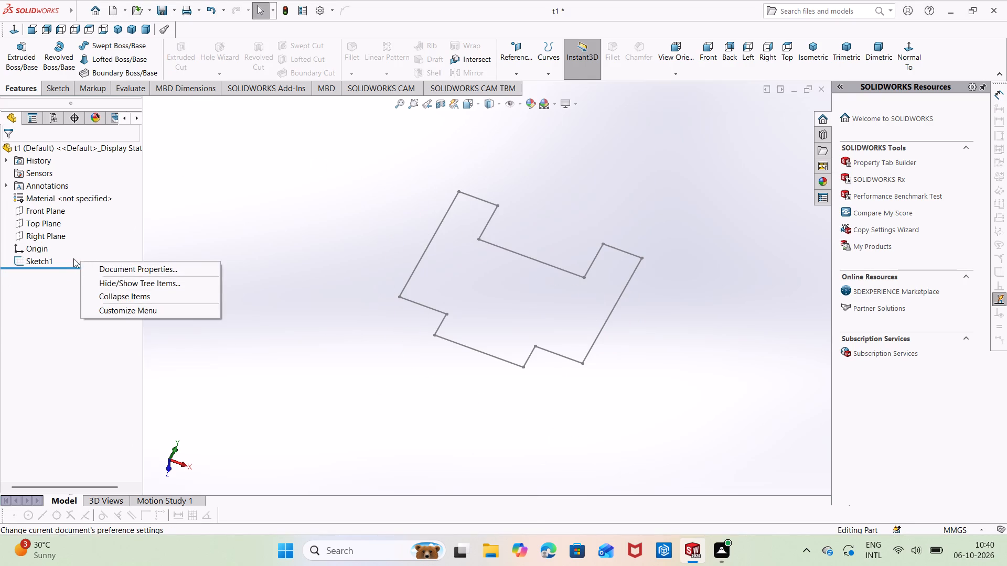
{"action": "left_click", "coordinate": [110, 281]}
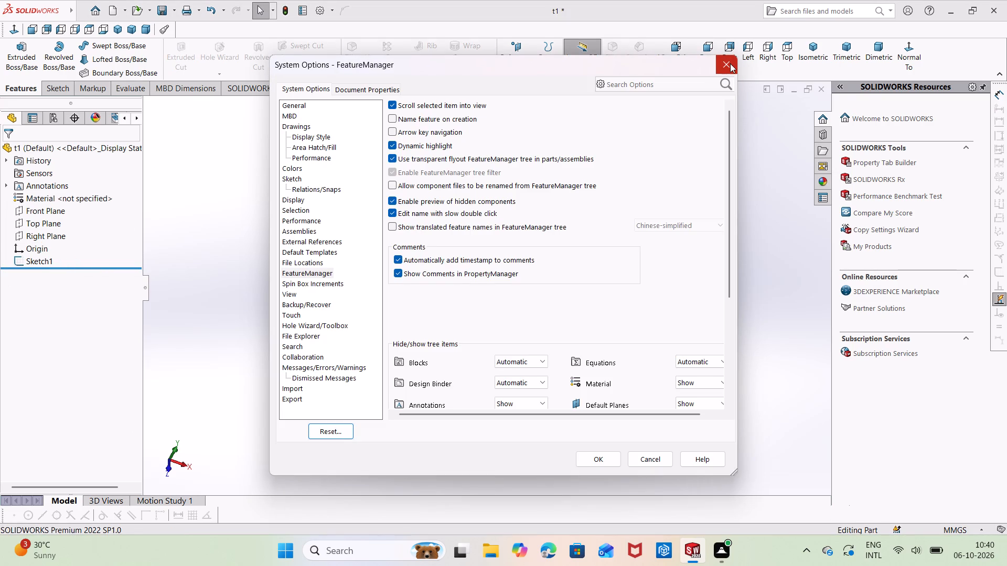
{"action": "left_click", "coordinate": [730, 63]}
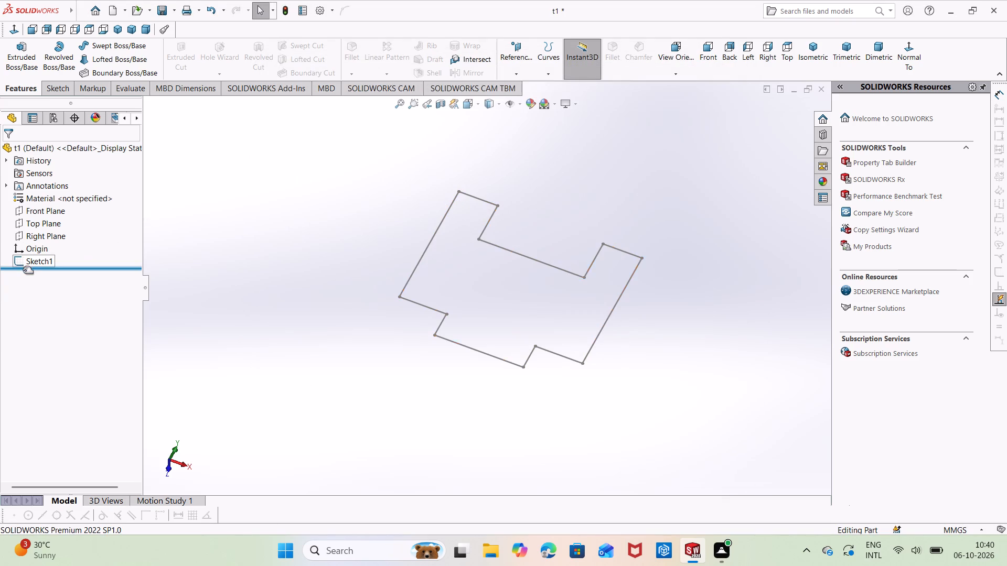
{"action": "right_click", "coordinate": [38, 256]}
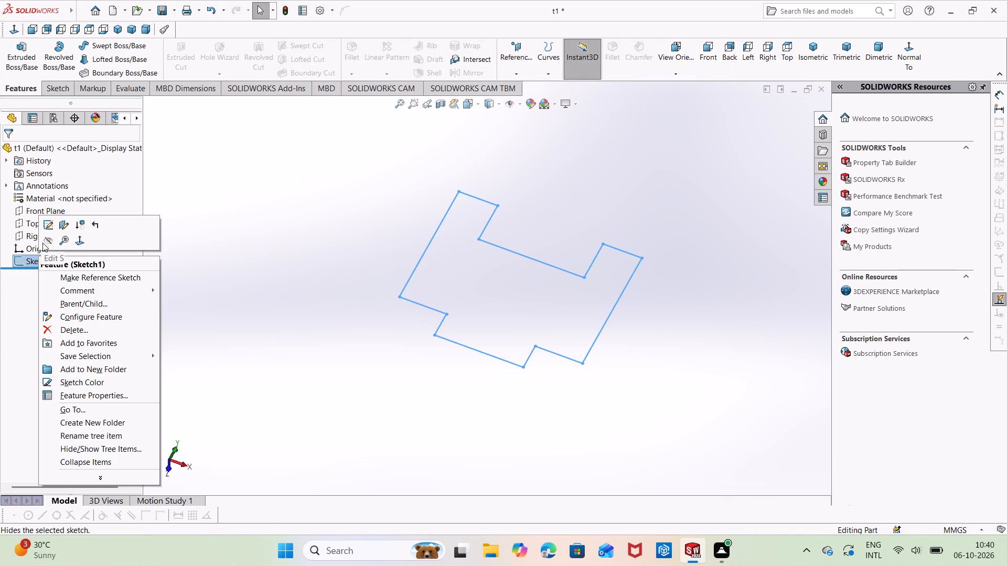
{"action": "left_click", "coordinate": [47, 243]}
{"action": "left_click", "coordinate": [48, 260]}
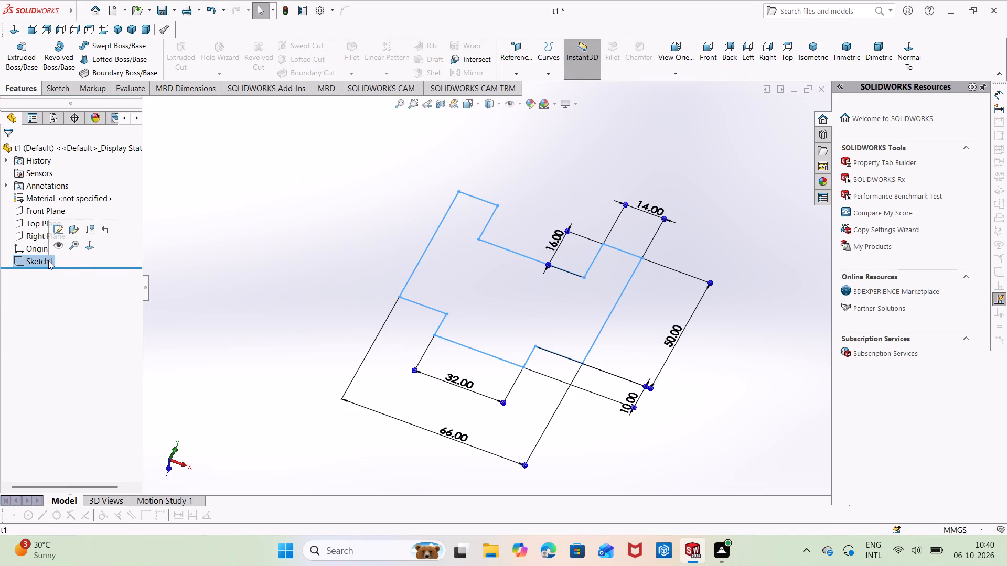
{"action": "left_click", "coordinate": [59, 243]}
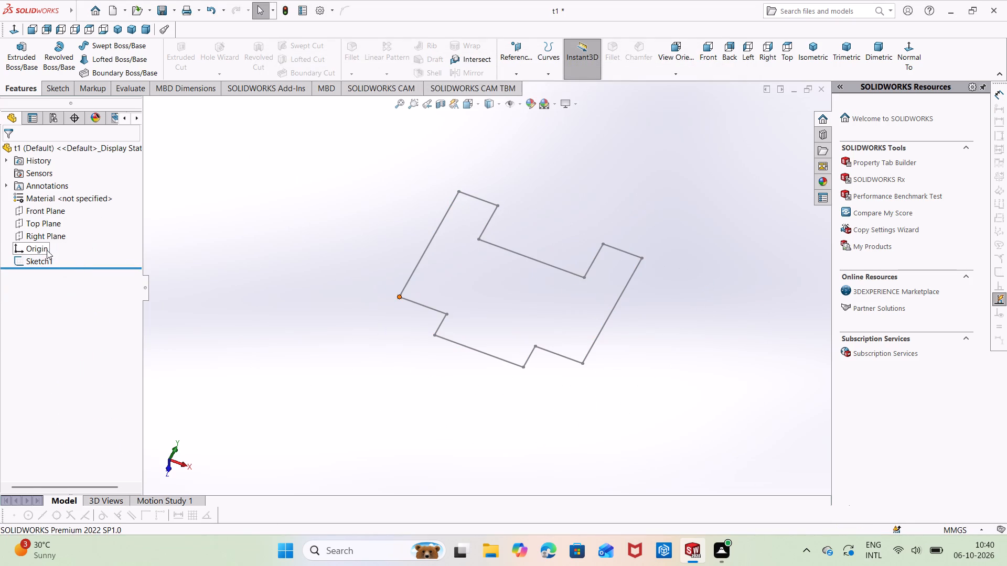
Delete the remaining profile sketch, Sketch1, from the part.
{"action": "right_click", "coordinate": [44, 262]}
{"action": "left_click", "coordinate": [84, 339]}
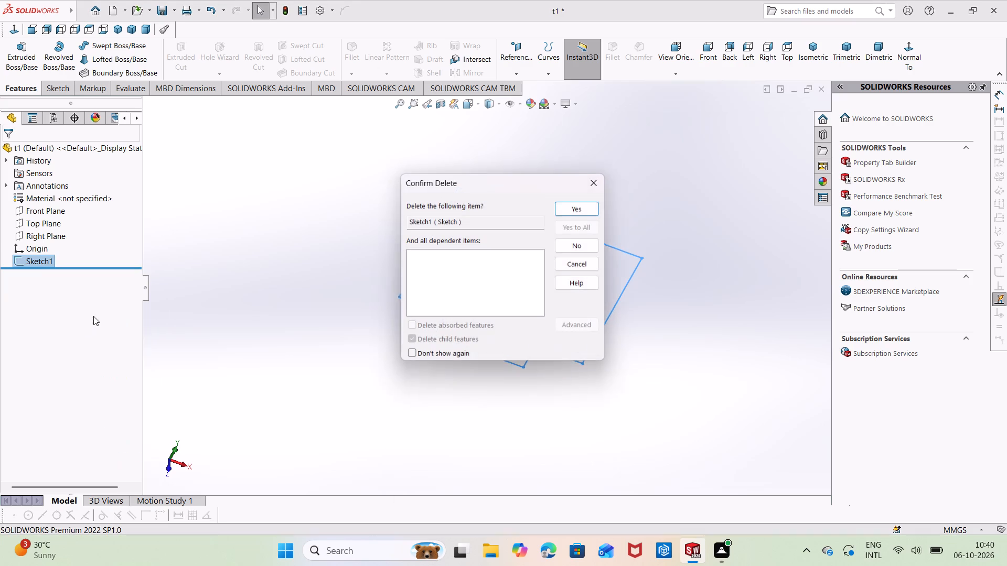
{"action": "left_click", "coordinate": [567, 210]}
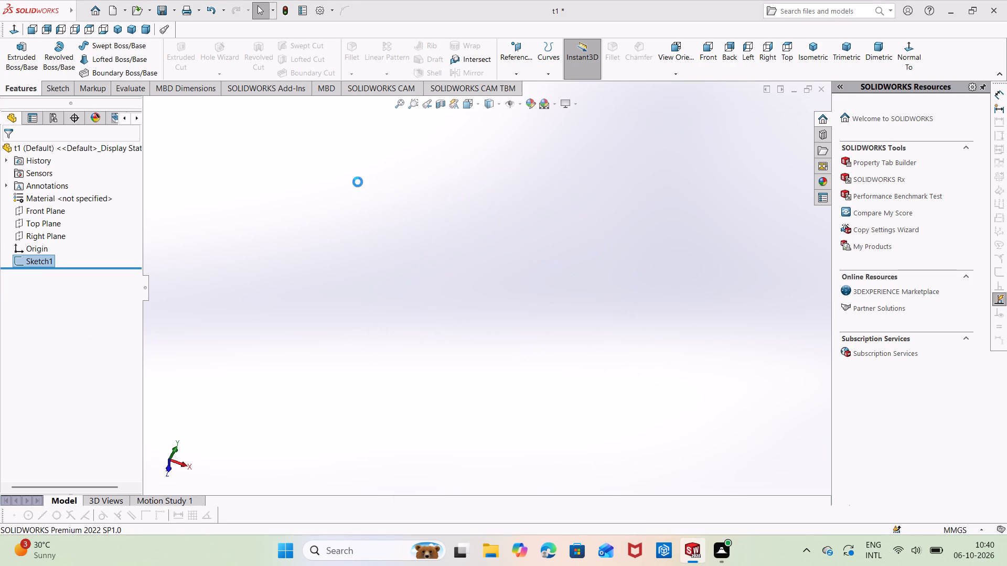
Sketch a tilted 3 Point Corner Rectangle on the Front Plane, its long side about 56 mm and its lower edge passing near the origin.
{"action": "right_click", "coordinate": [67, 210]}
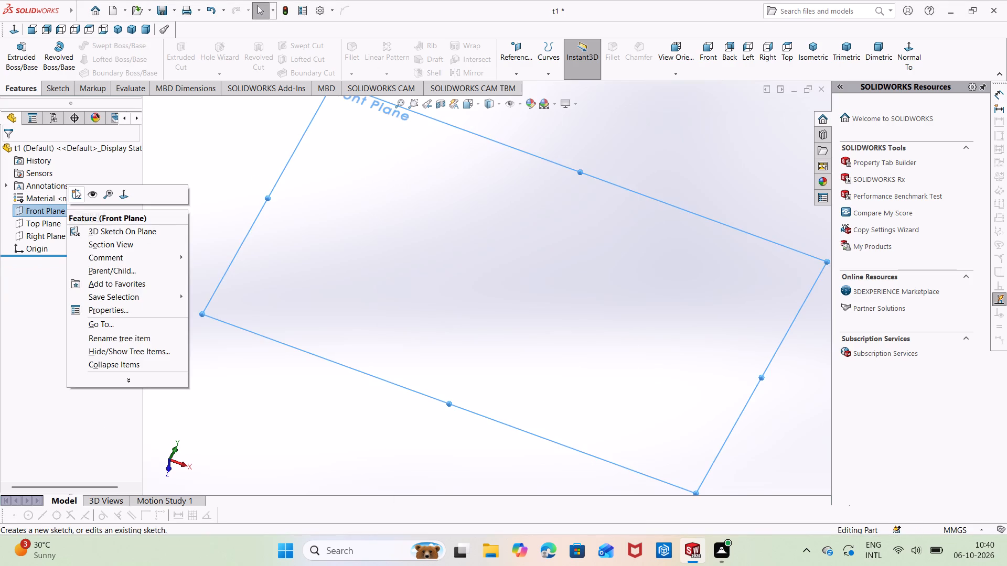
{"action": "left_click", "coordinate": [75, 189]}
{"action": "left_click", "coordinate": [218, 135]}
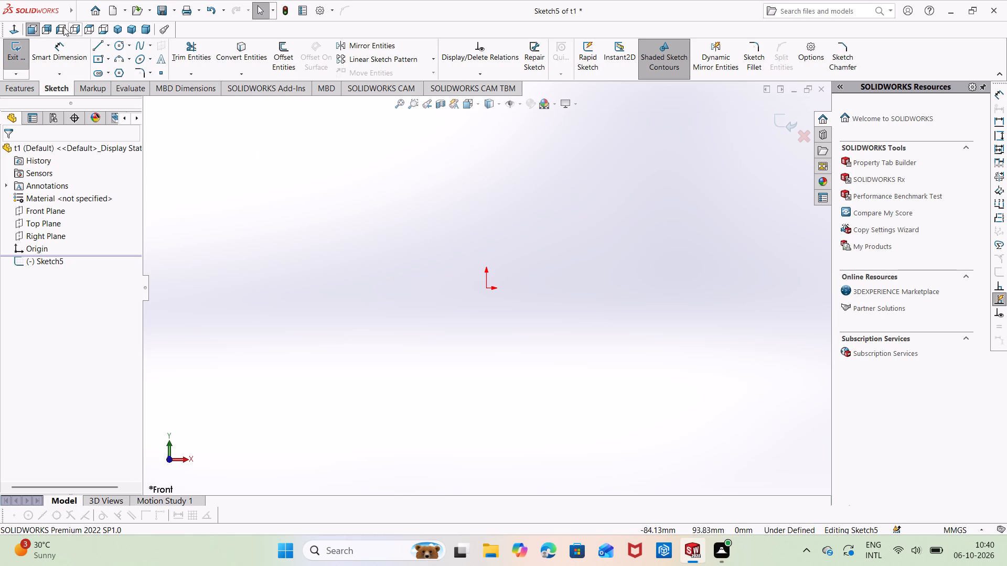
{"action": "left_click", "coordinate": [108, 59]}
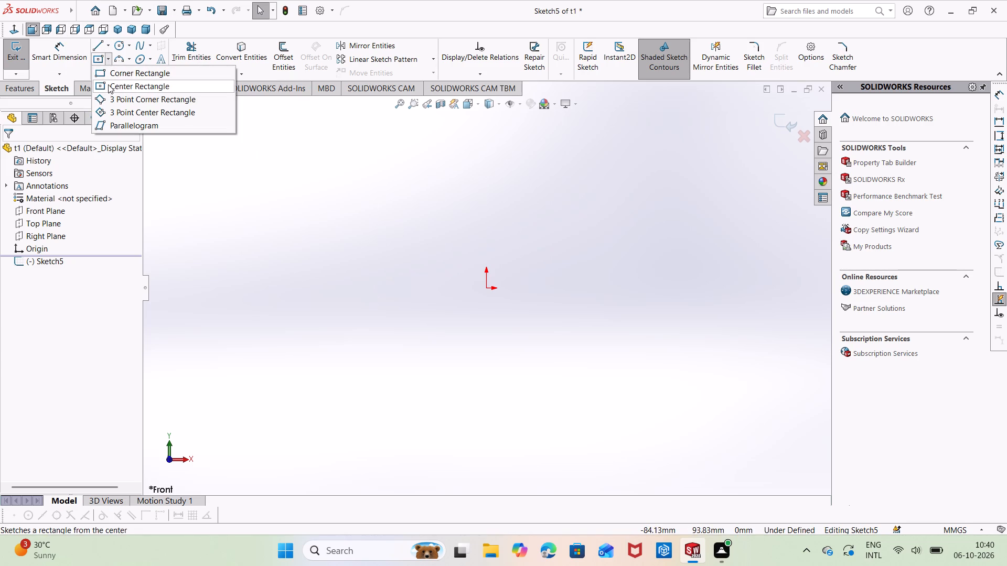
{"action": "left_click", "coordinate": [113, 96]}
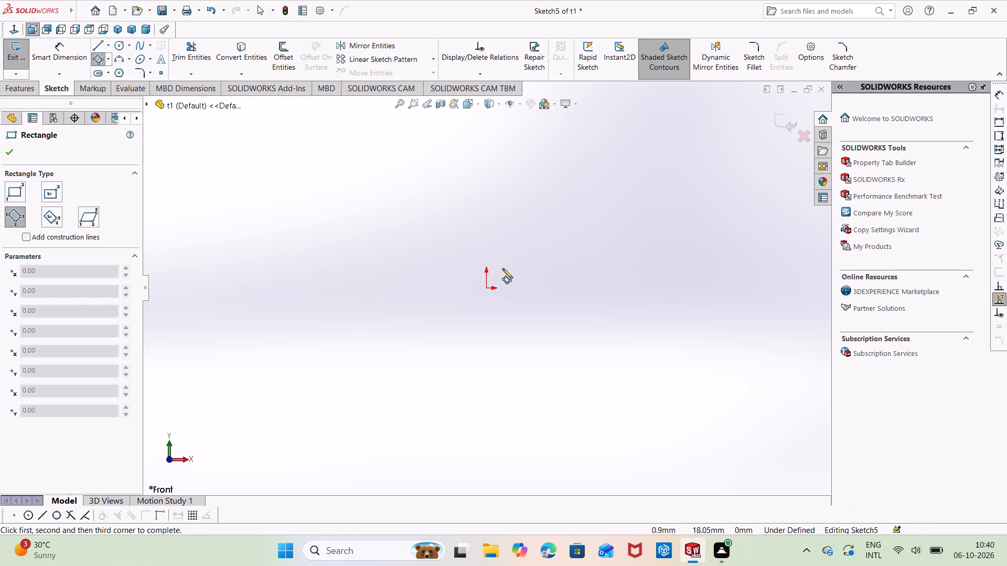
{"action": "left_click", "coordinate": [457, 174]}
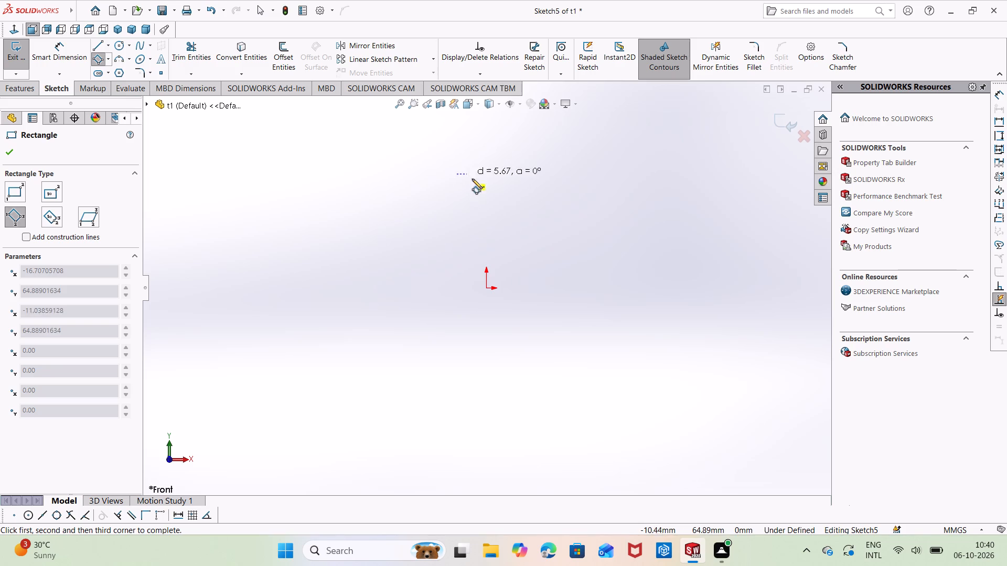
{"action": "left_click", "coordinate": [533, 200]}
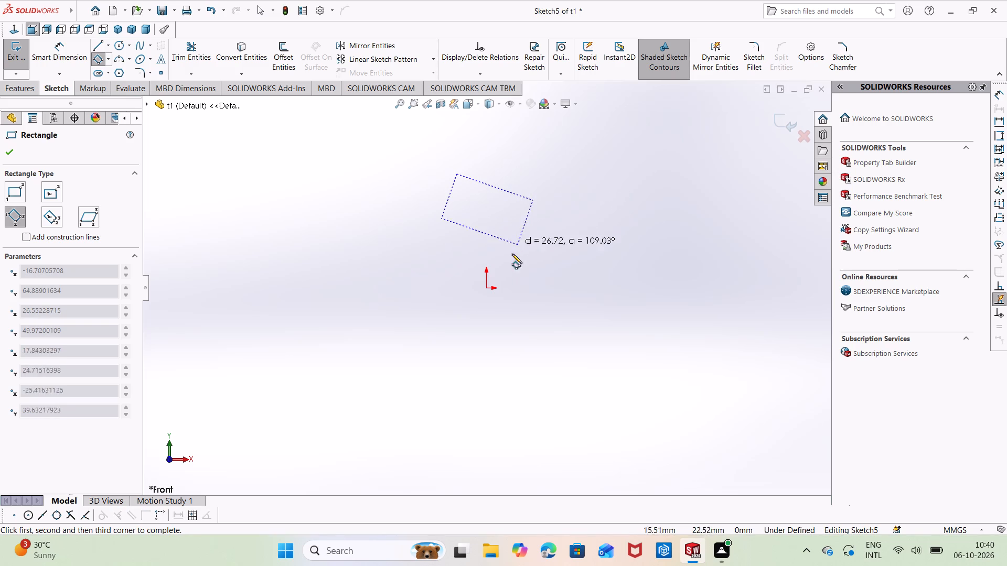
{"action": "left_click", "coordinate": [486, 288]}
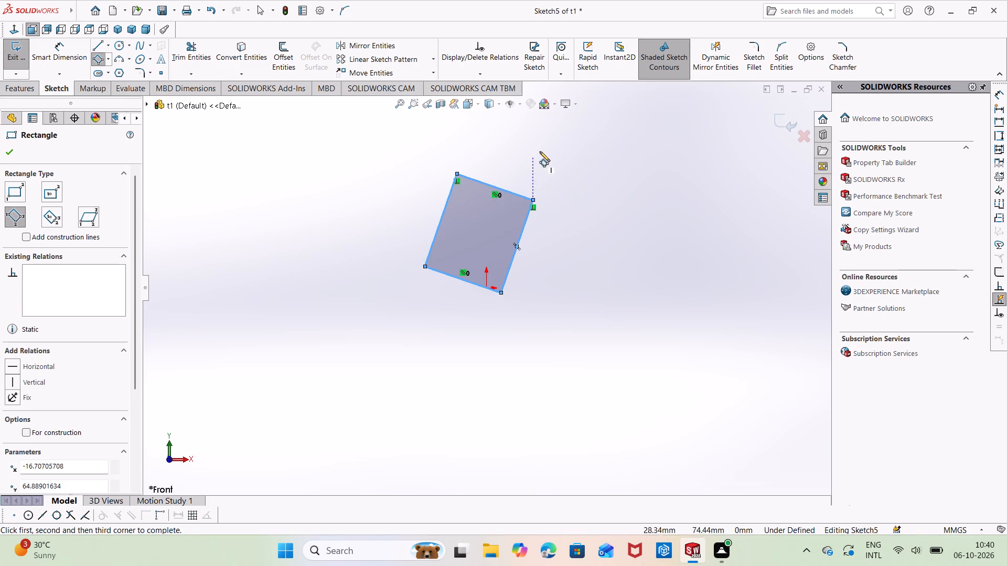
{"action": "key", "text": "Escape"}
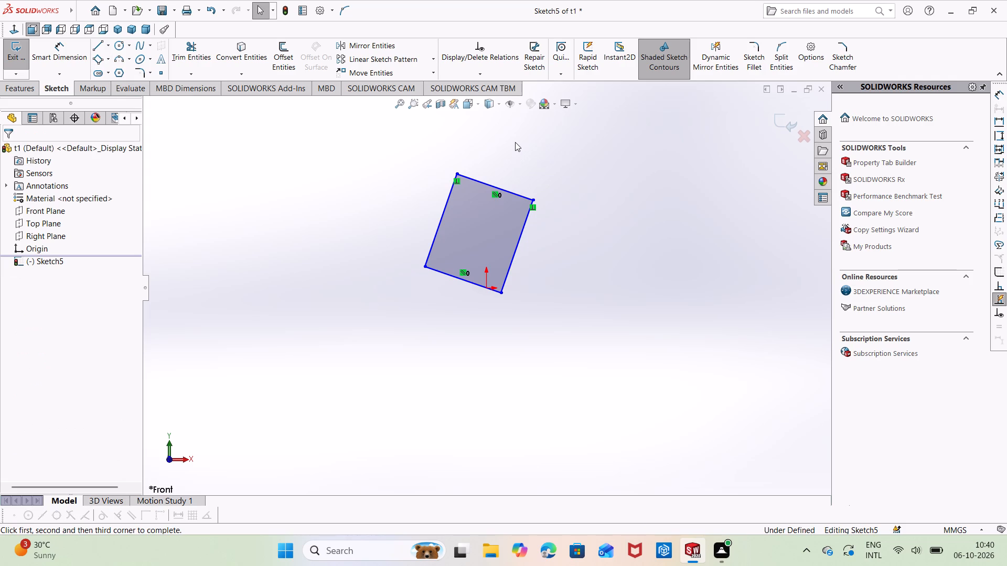
Dimension the vertical extent of the rectangle's long side beside the origin and set it to 50 mm.
{"action": "right_click_drag", "start_coordinate": [629, 308], "coordinate": [573, 134]}
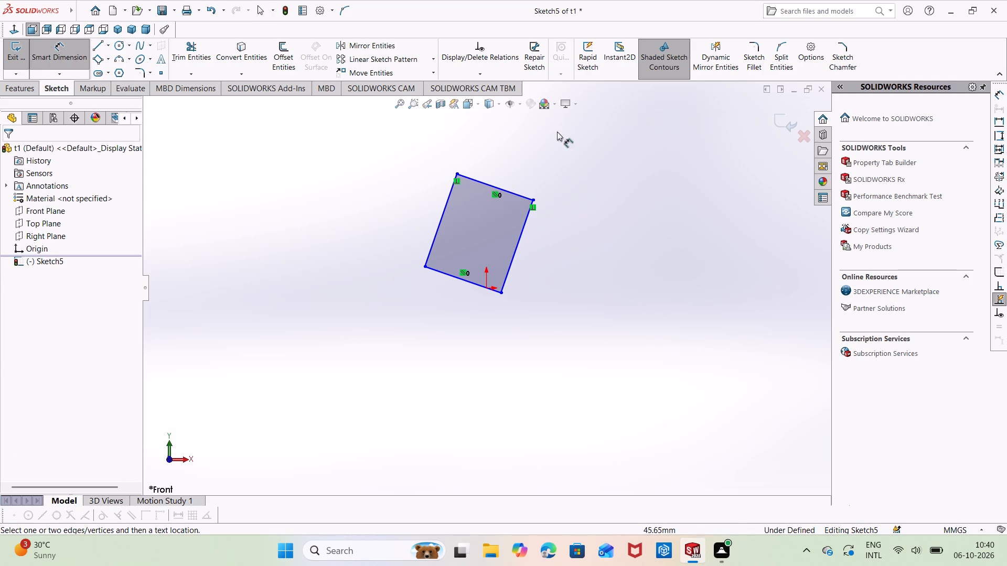
{"action": "left_click", "coordinate": [529, 215]}
{"action": "left_click", "coordinate": [563, 253]}
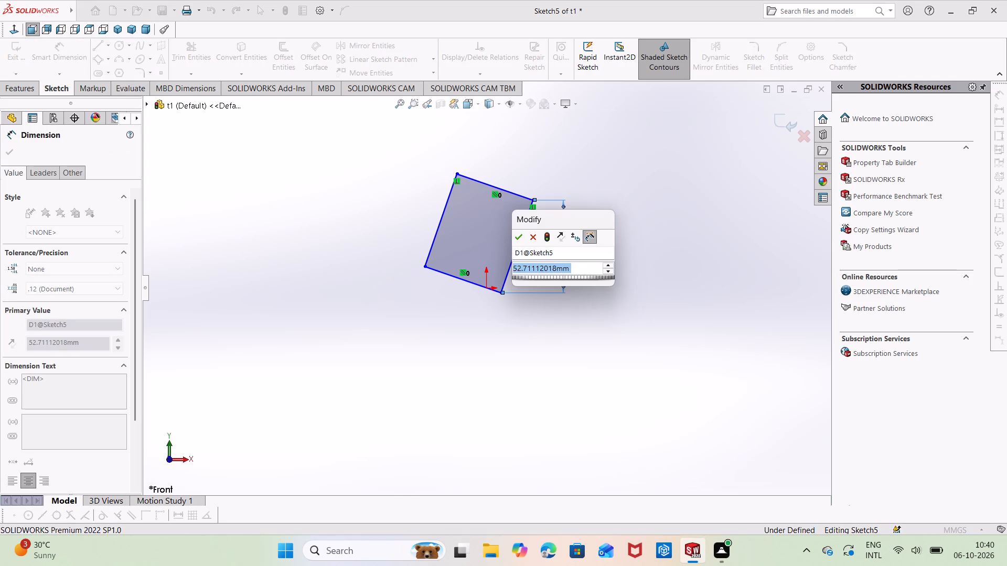
{"action": "key", "text": "BackSpace"}
{"action": "type", "text": "50"}
{"action": "key", "text": "Return"}
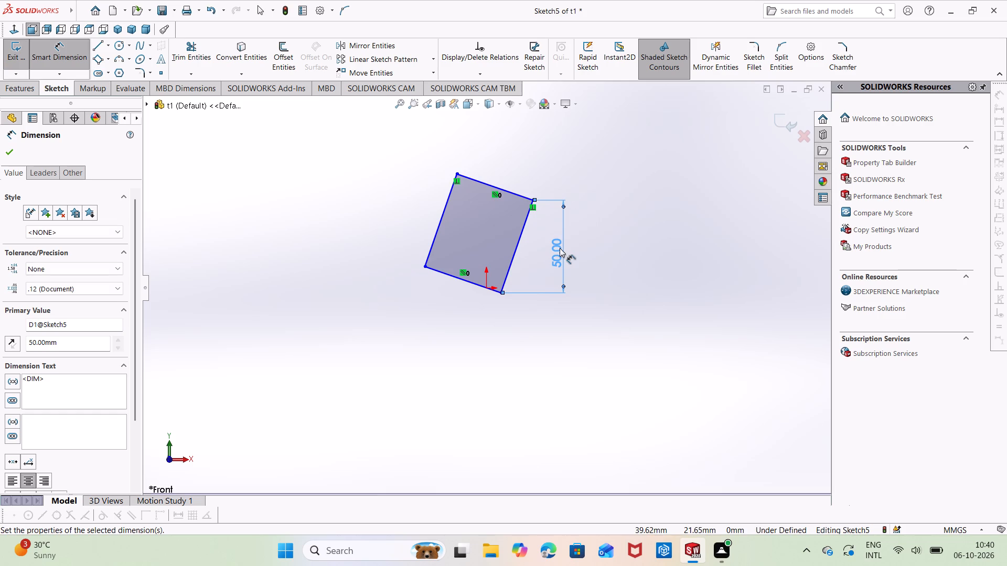
{"action": "key", "text": "Escape"}
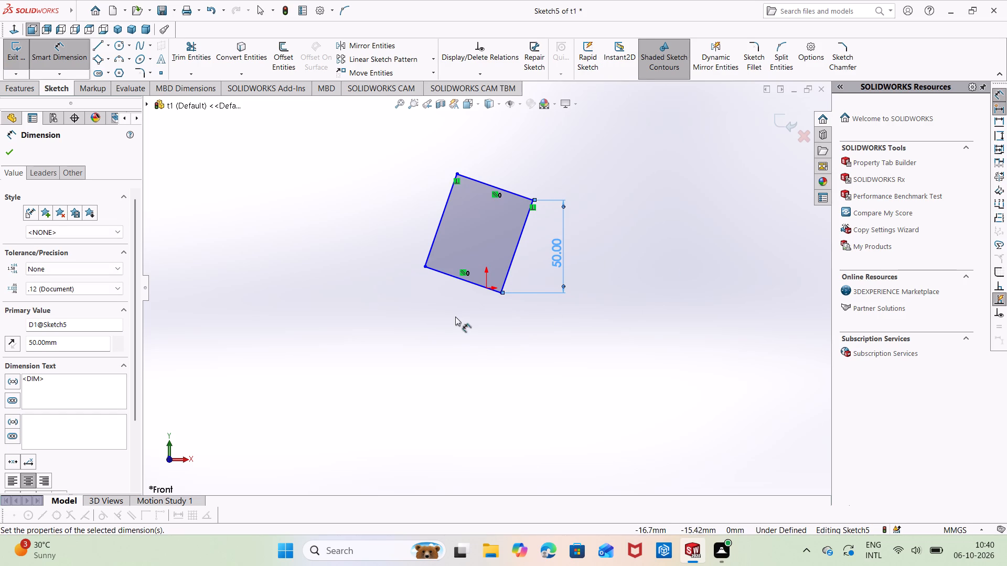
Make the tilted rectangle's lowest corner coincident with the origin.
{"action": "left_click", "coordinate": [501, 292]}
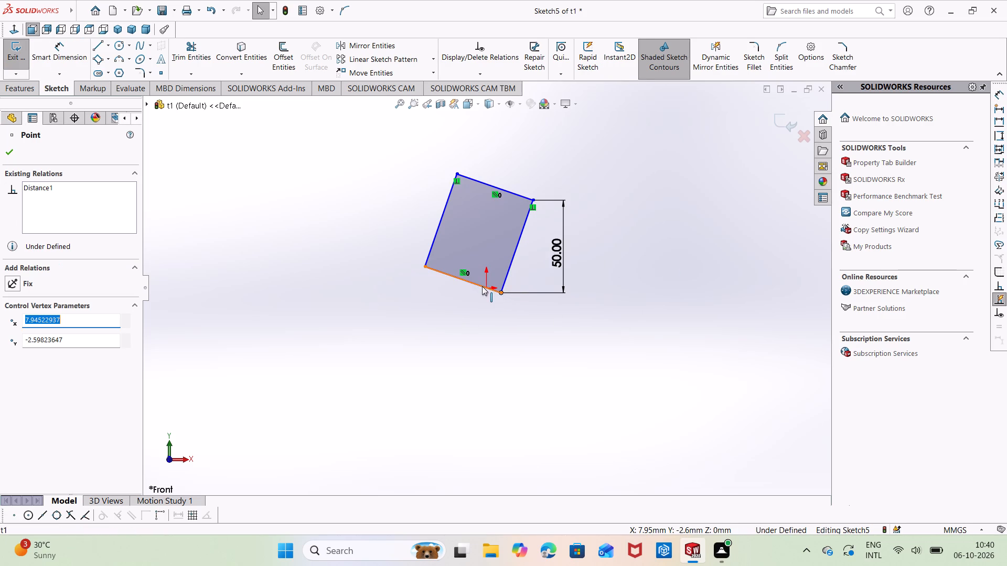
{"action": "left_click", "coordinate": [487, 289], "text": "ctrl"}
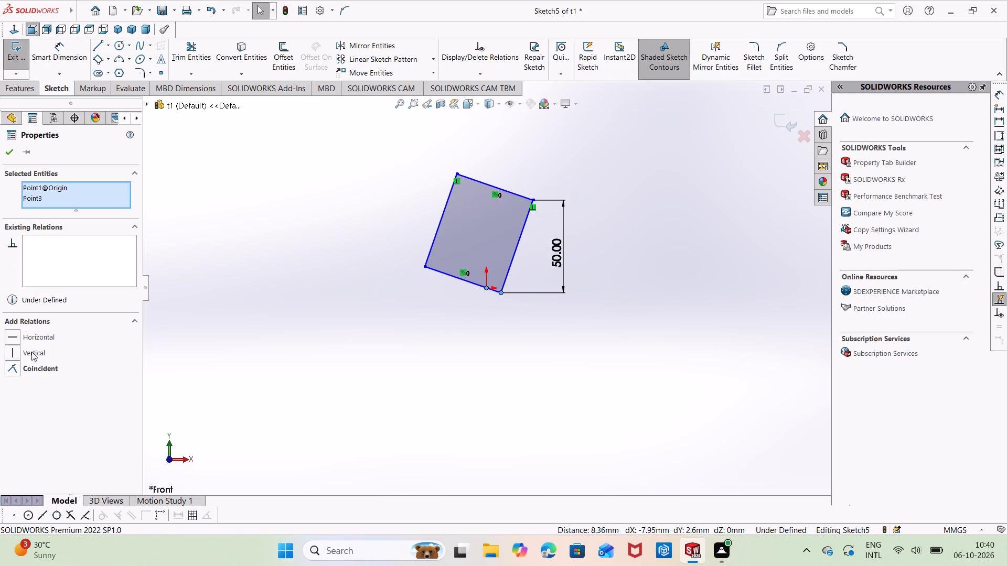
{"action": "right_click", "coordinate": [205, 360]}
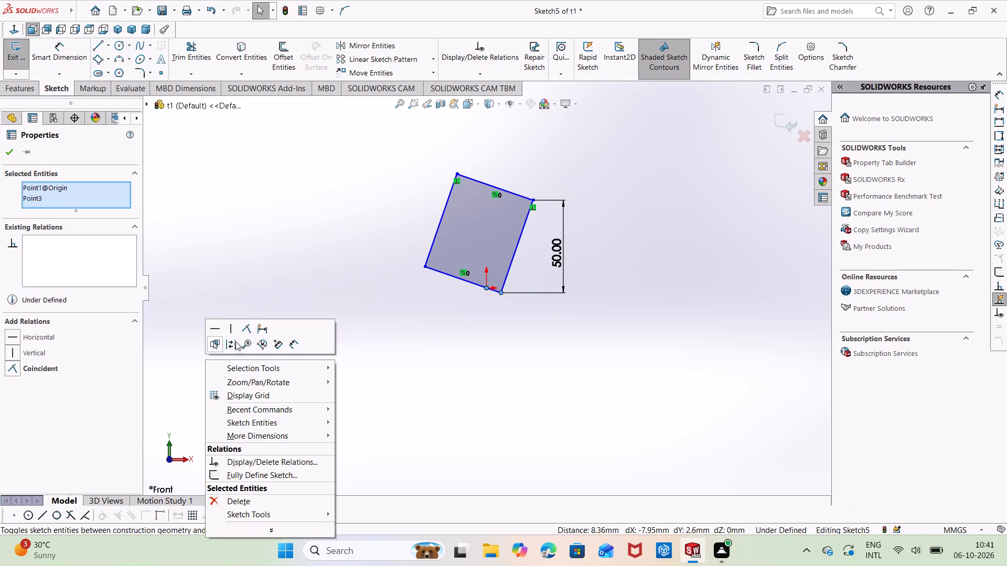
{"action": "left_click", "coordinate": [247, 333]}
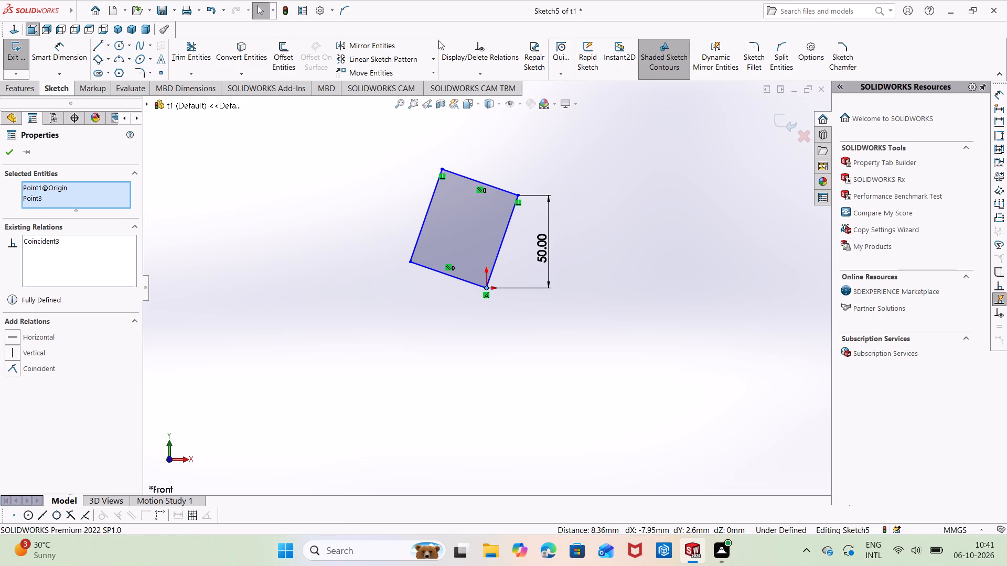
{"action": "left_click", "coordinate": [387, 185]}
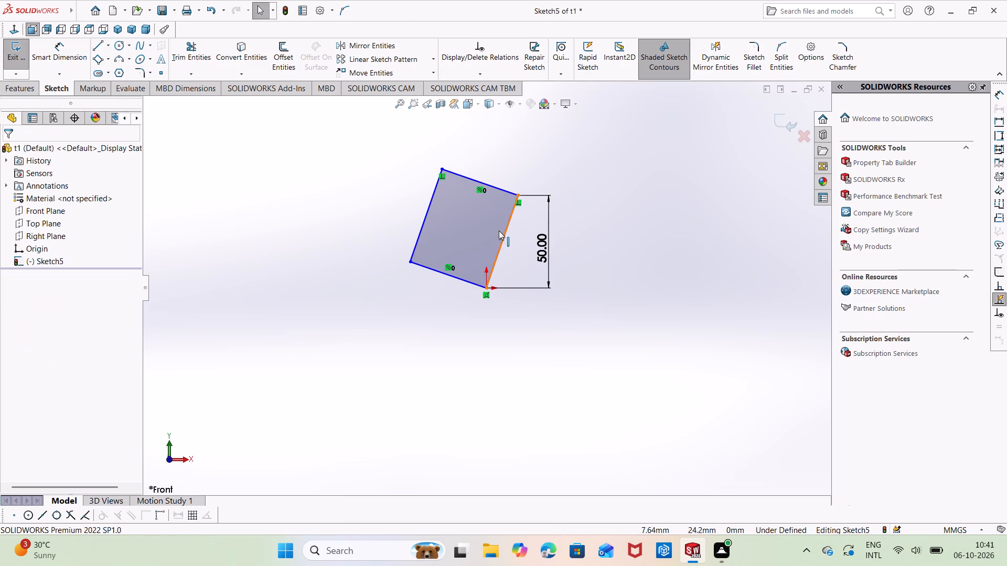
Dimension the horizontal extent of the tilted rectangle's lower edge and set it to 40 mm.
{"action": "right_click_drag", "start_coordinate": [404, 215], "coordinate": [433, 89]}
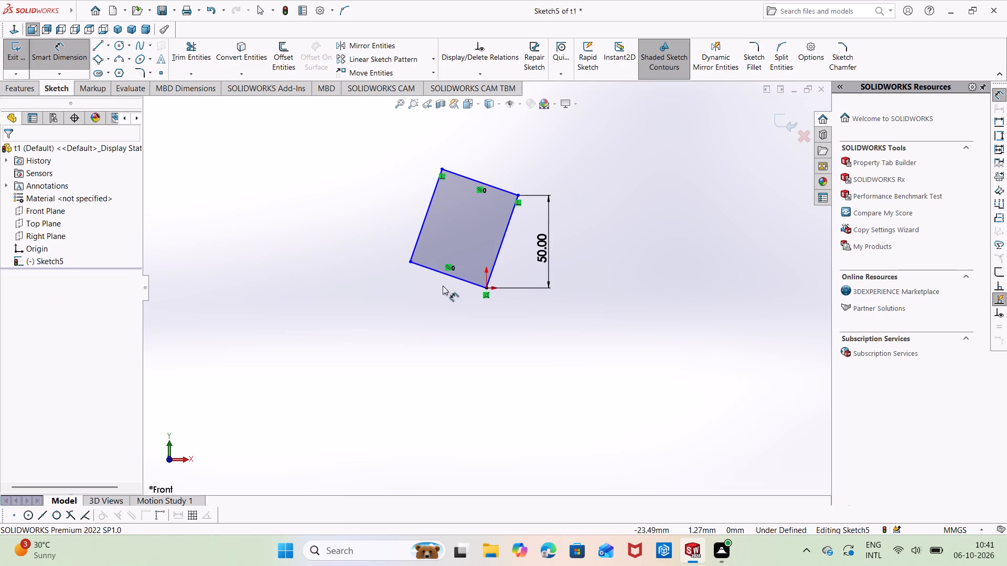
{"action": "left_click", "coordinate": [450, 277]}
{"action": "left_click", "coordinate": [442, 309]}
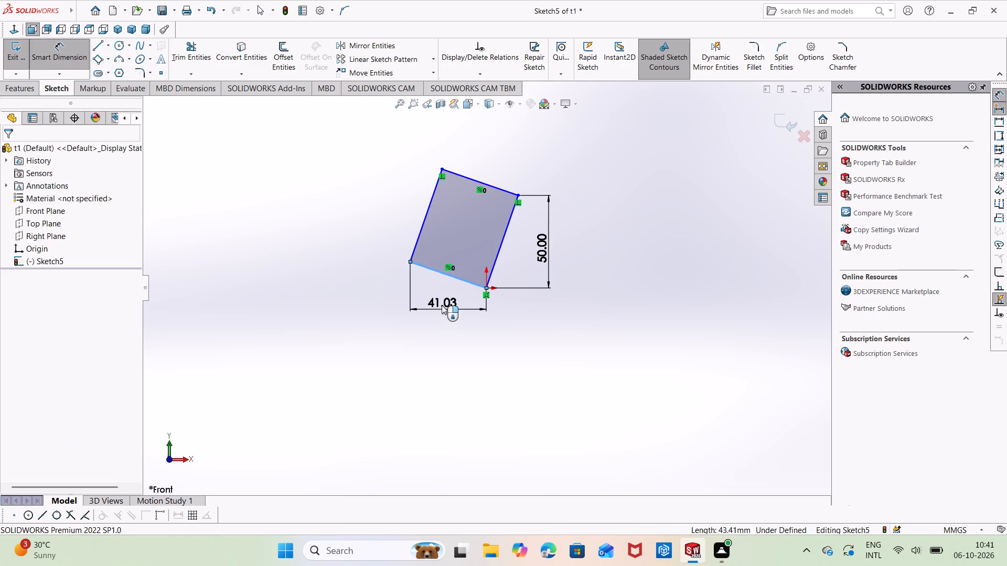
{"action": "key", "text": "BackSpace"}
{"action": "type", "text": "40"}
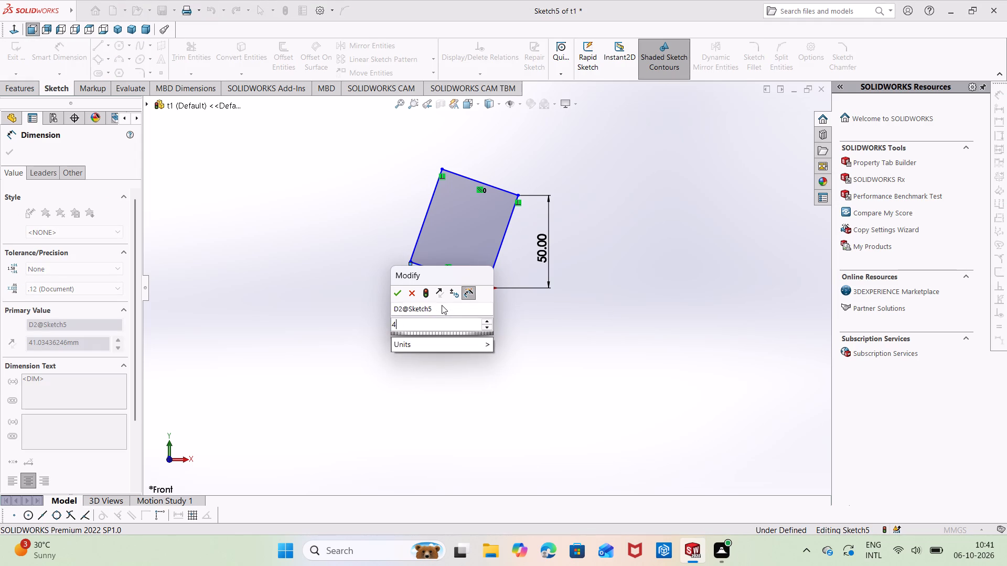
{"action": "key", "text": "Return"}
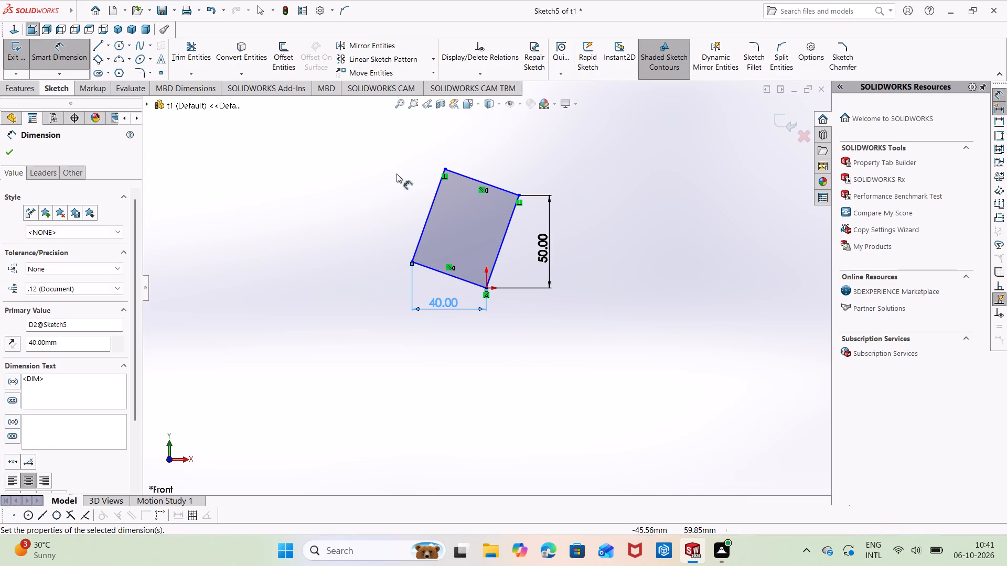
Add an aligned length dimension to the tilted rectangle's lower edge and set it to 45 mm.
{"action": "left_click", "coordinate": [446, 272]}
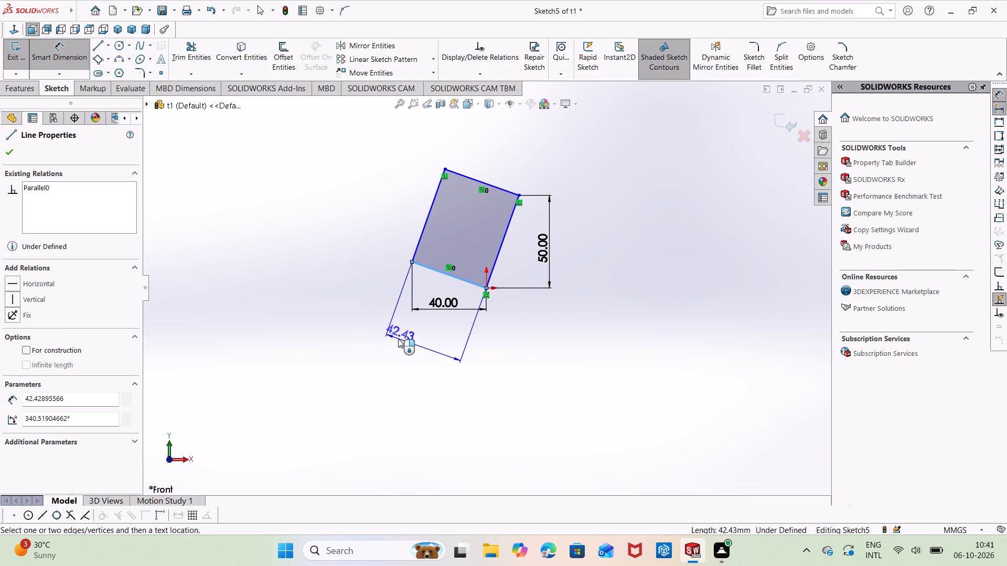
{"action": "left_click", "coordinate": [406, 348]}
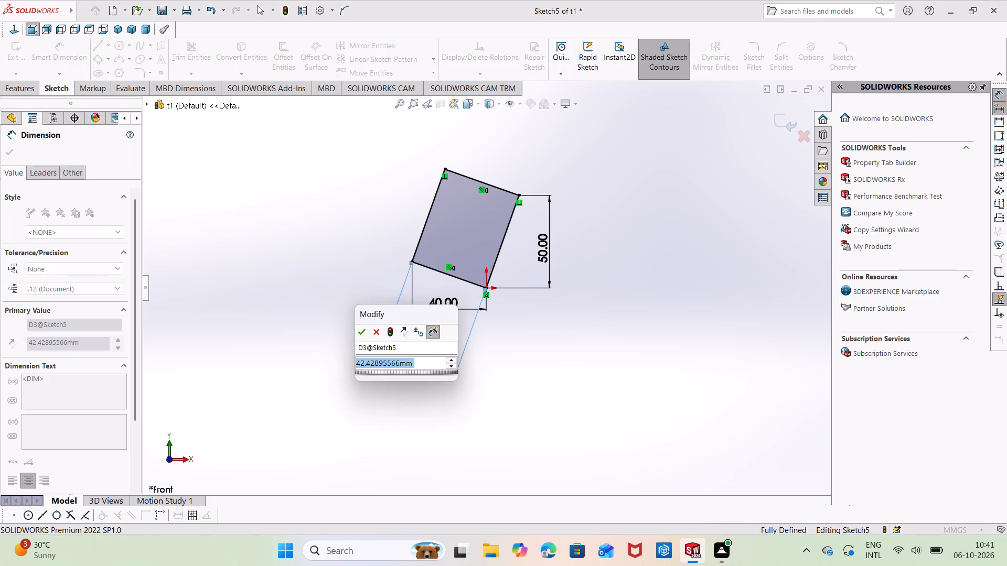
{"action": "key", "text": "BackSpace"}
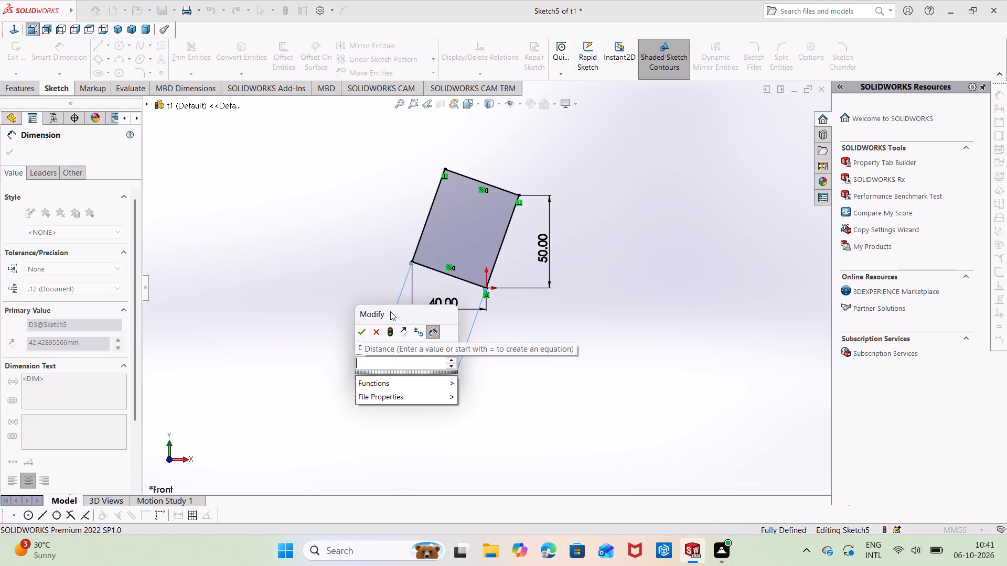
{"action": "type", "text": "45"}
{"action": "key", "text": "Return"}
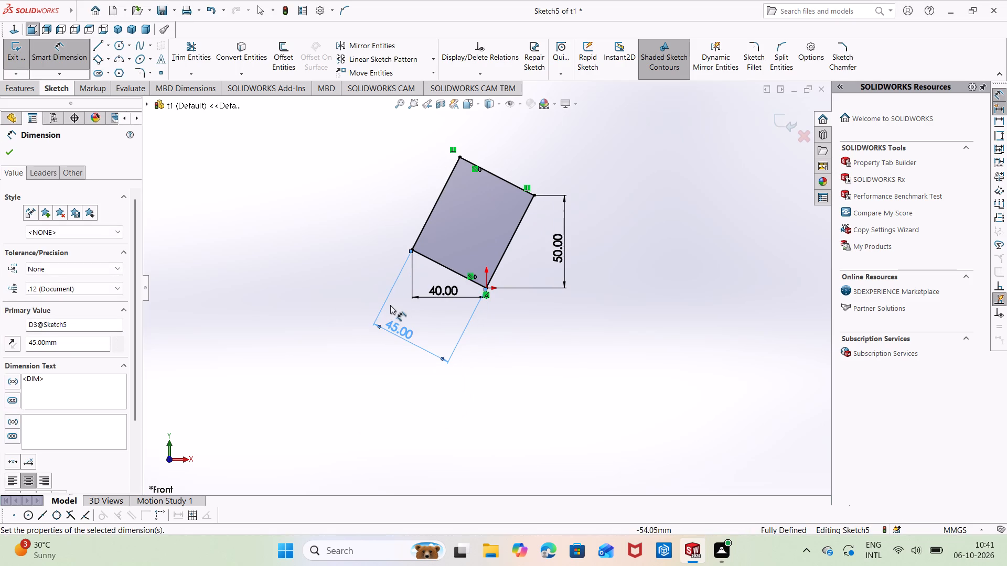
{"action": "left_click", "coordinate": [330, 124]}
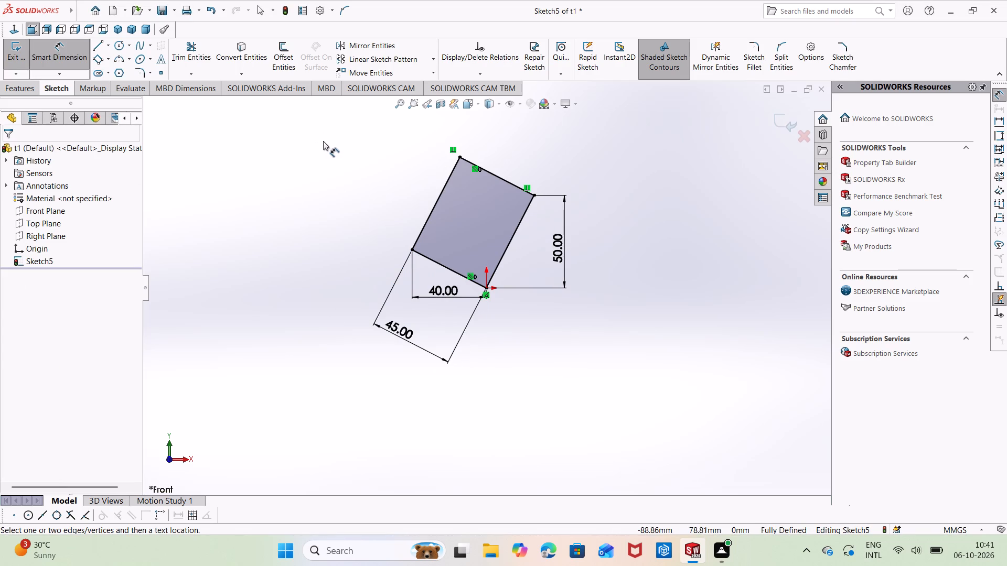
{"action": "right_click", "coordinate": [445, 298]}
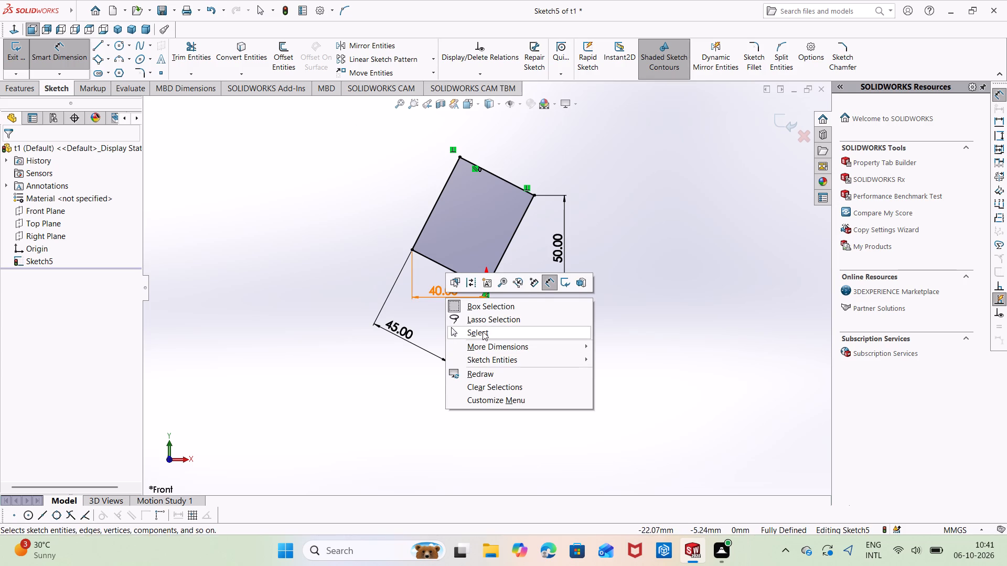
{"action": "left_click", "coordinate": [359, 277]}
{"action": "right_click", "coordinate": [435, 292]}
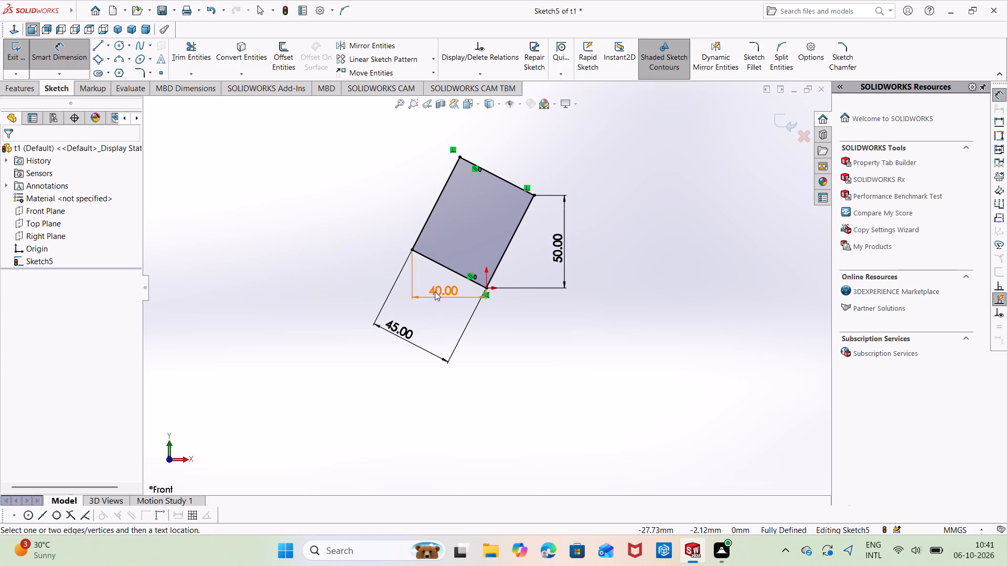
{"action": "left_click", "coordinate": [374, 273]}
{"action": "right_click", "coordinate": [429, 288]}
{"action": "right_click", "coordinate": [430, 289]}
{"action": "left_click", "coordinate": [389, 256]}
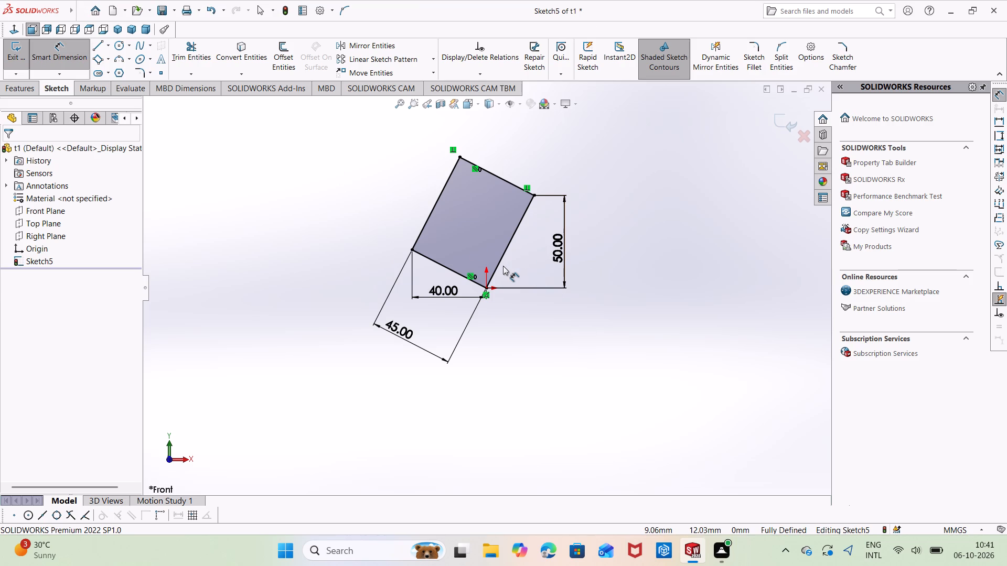
Select everything in the sketch and delete the tilted rectangle together with all its dimensions.
{"action": "key", "text": "ctrl+a"}
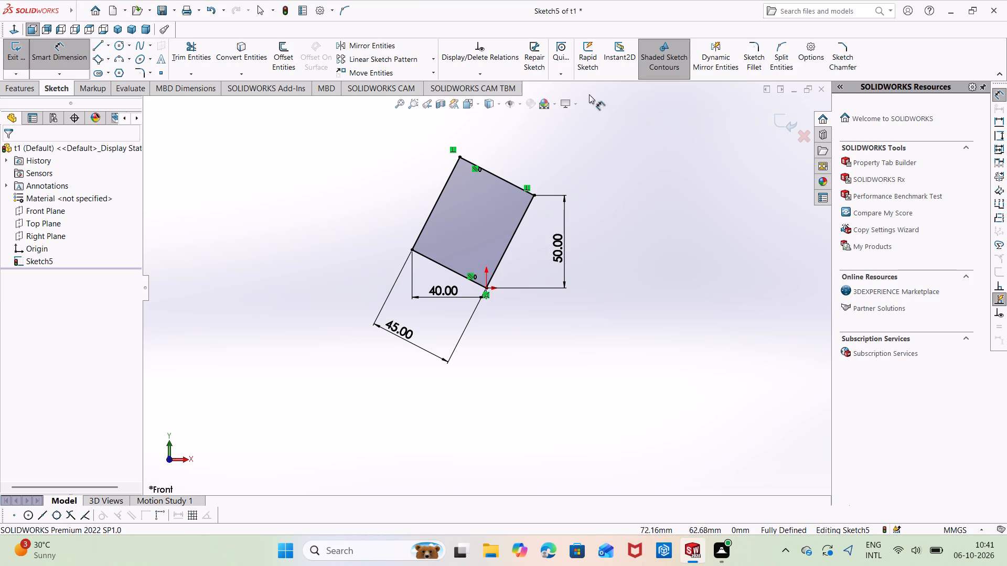
{"action": "key", "text": "ctrl+a"}
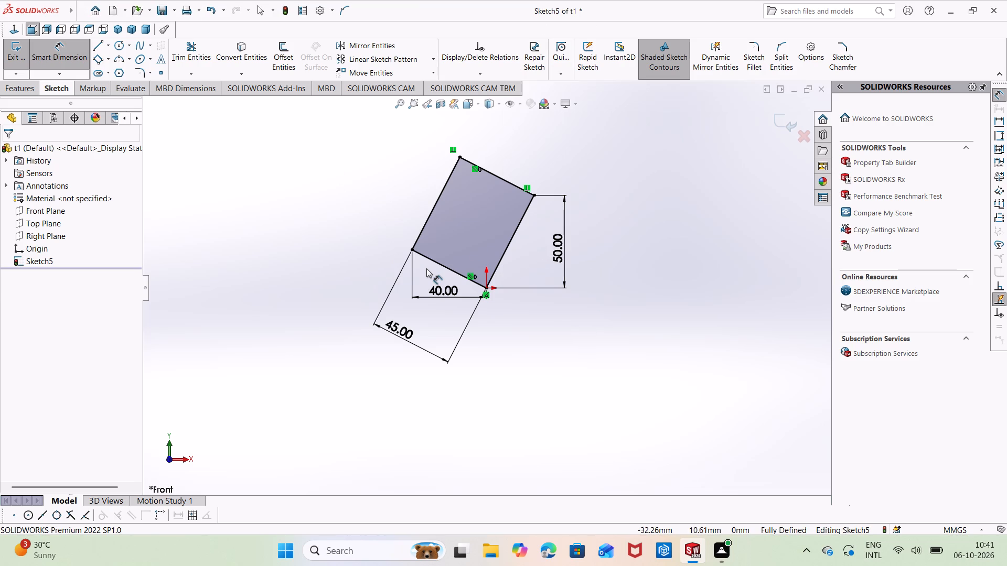
{"action": "key", "text": "ctrl+a"}
{"action": "left_click", "coordinate": [426, 268], "text": "ctrl"}
{"action": "key", "text": "ctrl+a"}
{"action": "left_click", "coordinate": [426, 268]}
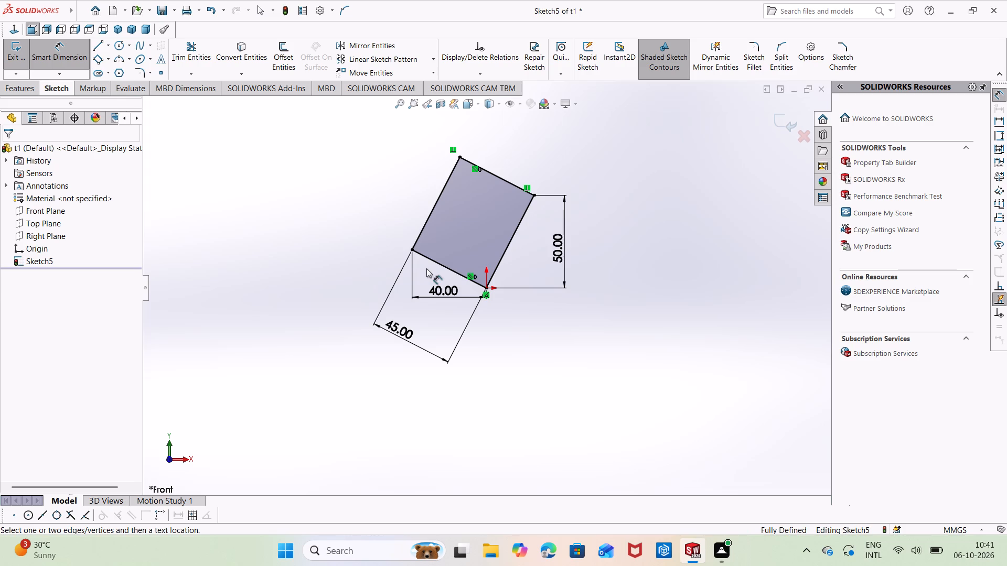
{"action": "key", "text": "Escape"}
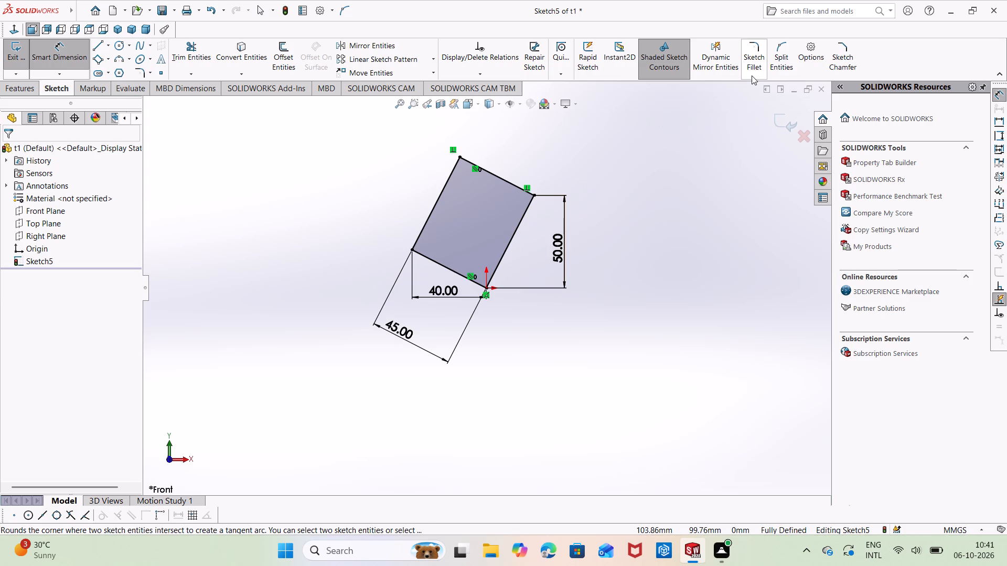
{"action": "key", "text": "Escape"}
{"action": "key", "text": "ctrl+a"}
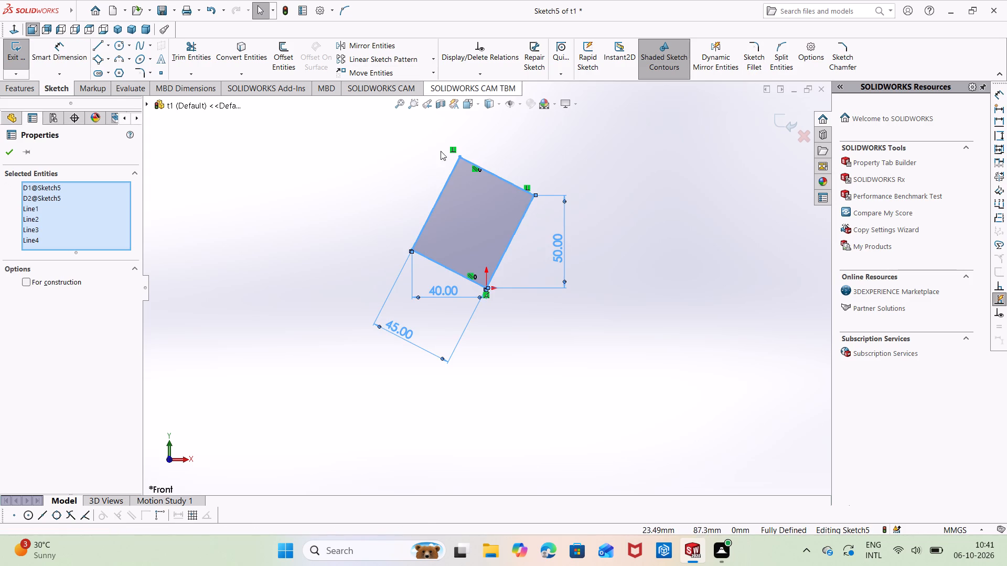
{"action": "key", "text": "Delete"}
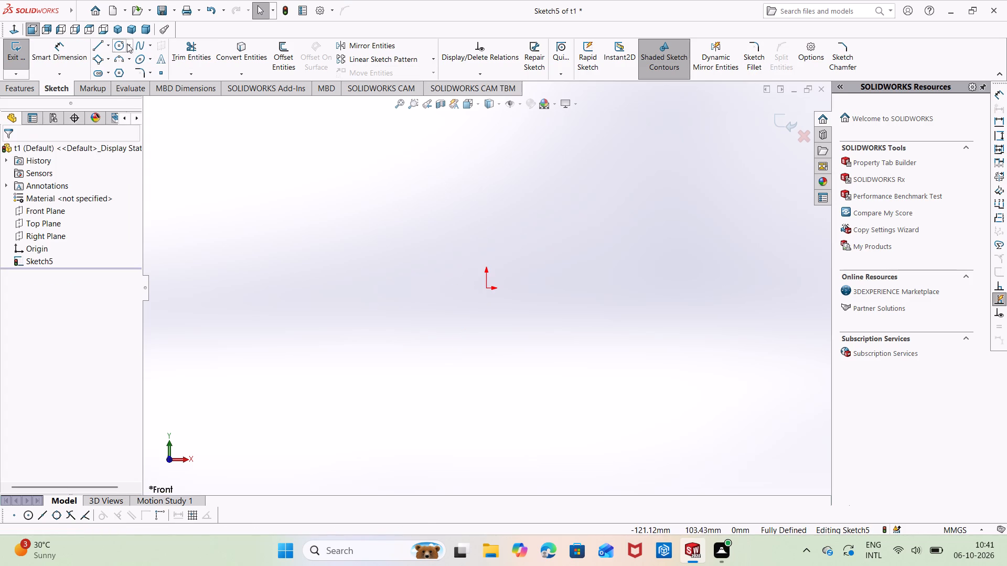
Sketch a Center Rectangle centred on the origin, about 147 mm wide and 94 mm high.
{"action": "left_click", "coordinate": [107, 56]}
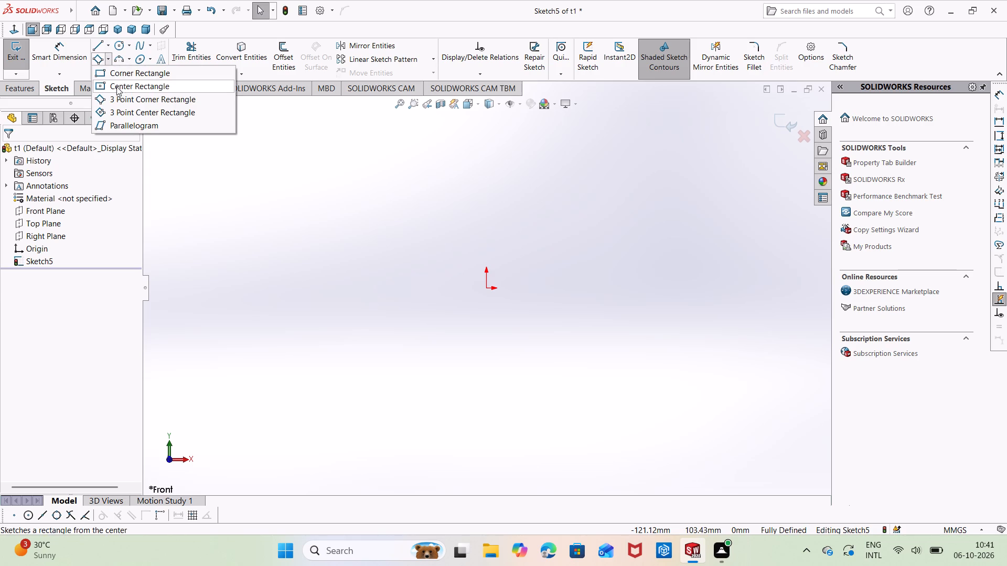
{"action": "left_click", "coordinate": [132, 87]}
{"action": "left_click", "coordinate": [488, 288]}
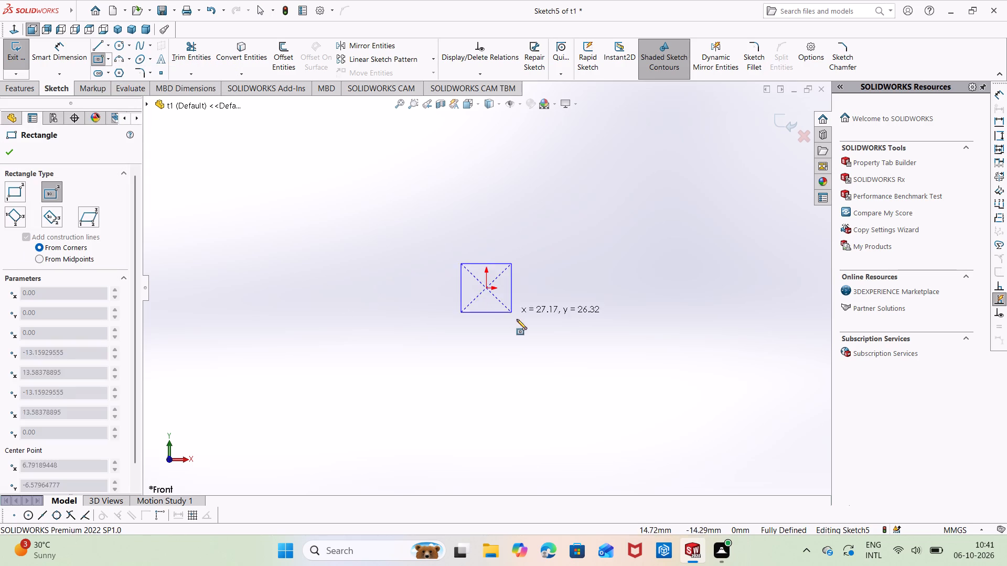
{"action": "left_click", "coordinate": [622, 375]}
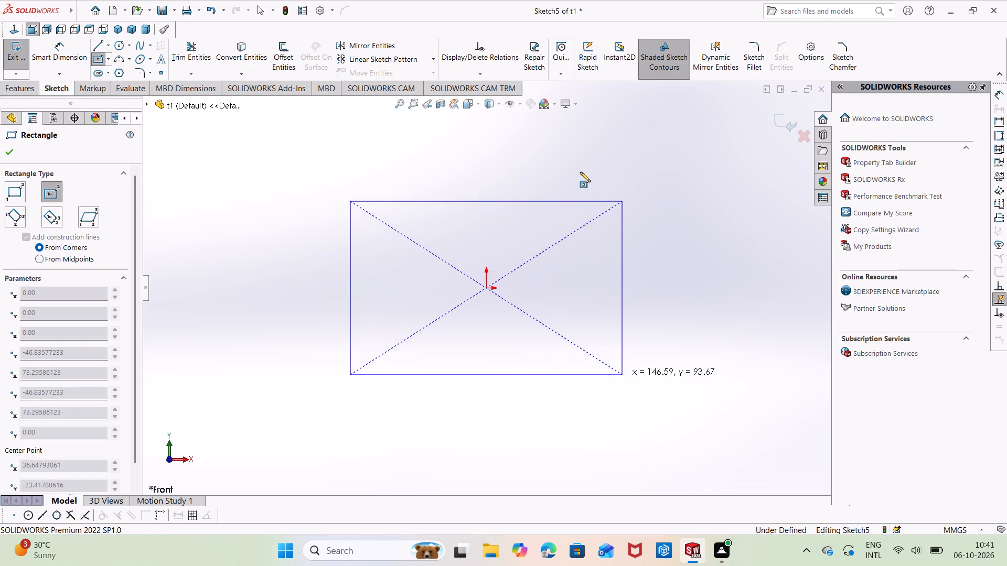
{"action": "key", "text": "Escape"}
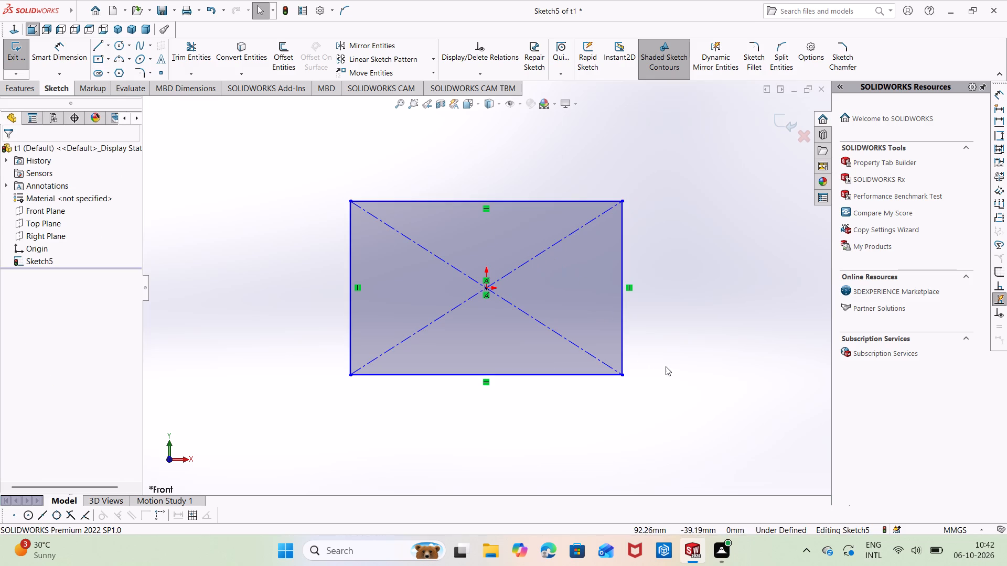
Dimension the centre rectangle's vertical side and set it to 50 mm.
{"action": "right_click_drag", "start_coordinate": [671, 366], "coordinate": [695, 259]}
{"action": "left_click", "coordinate": [622, 257]}
{"action": "left_click", "coordinate": [655, 275]}
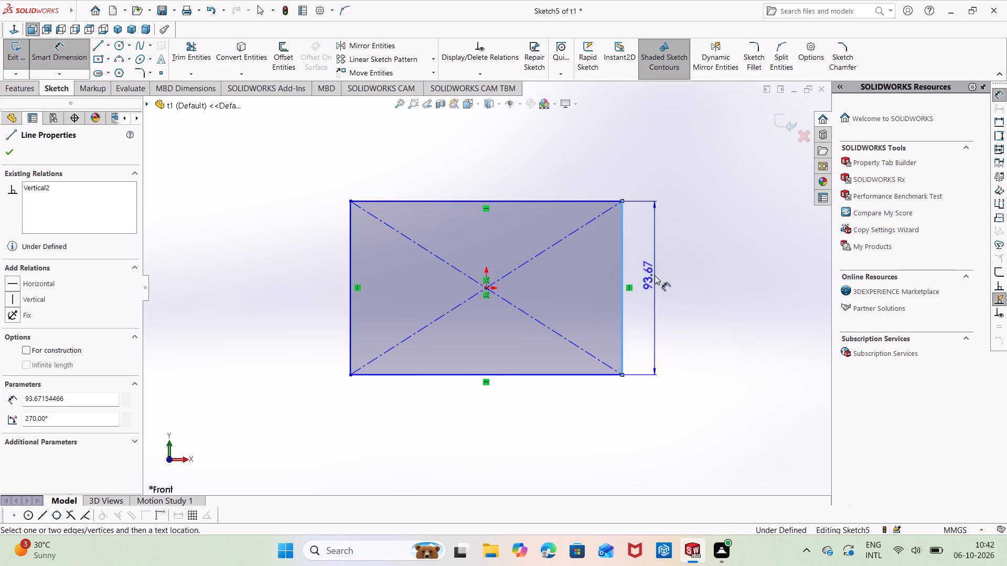
{"action": "key", "text": "BackSpace"}
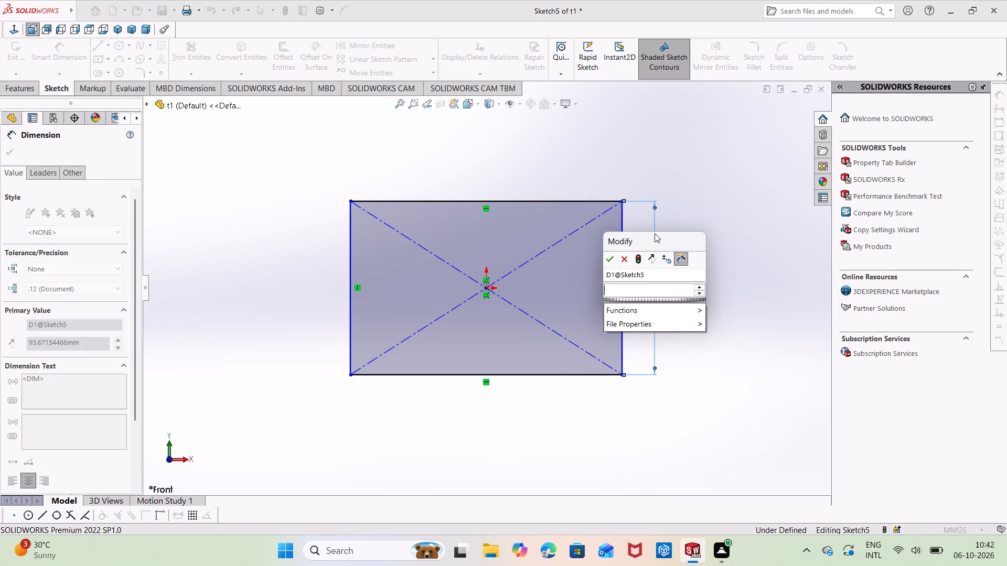
{"action": "key", "text": "6"}
{"action": "key", "text": "BackSpace"}
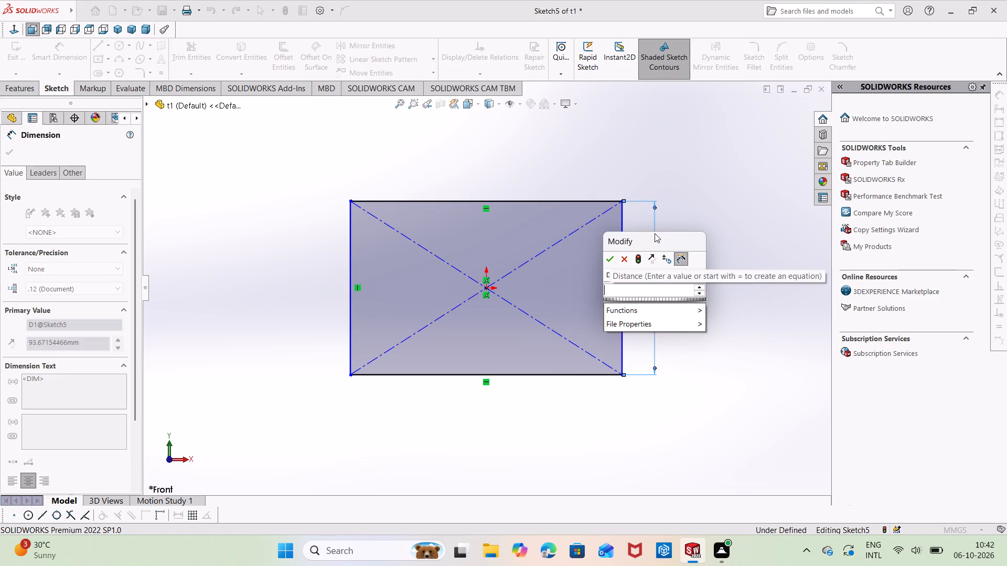
{"action": "key", "text": "5"}
{"action": "key", "text": "0"}
{"action": "key", "text": "Return"}
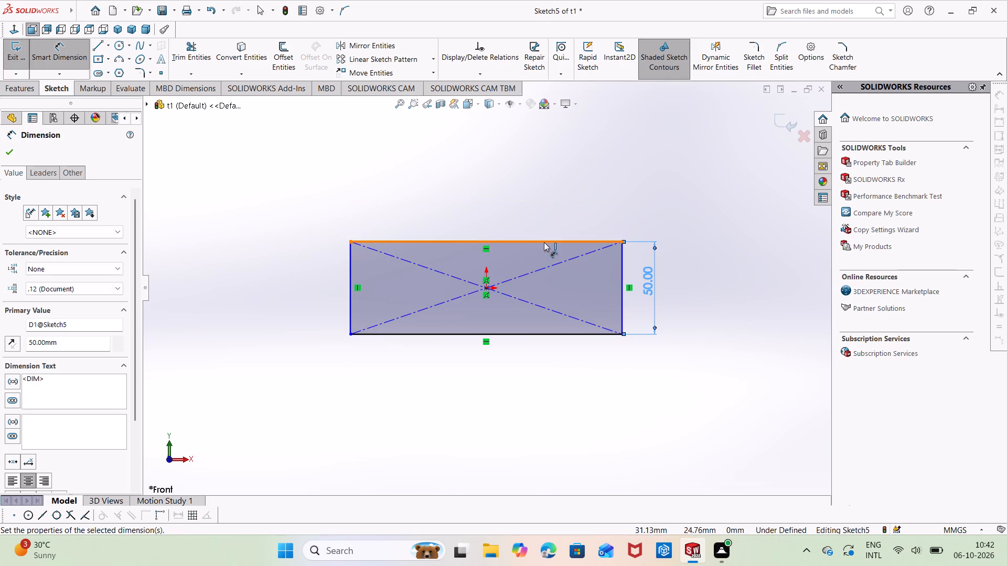
Dimension the rectangle's upper horizontal edge and set it to 100 mm.
{"action": "left_click", "coordinate": [550, 243]}
{"action": "left_click", "coordinate": [556, 188]}
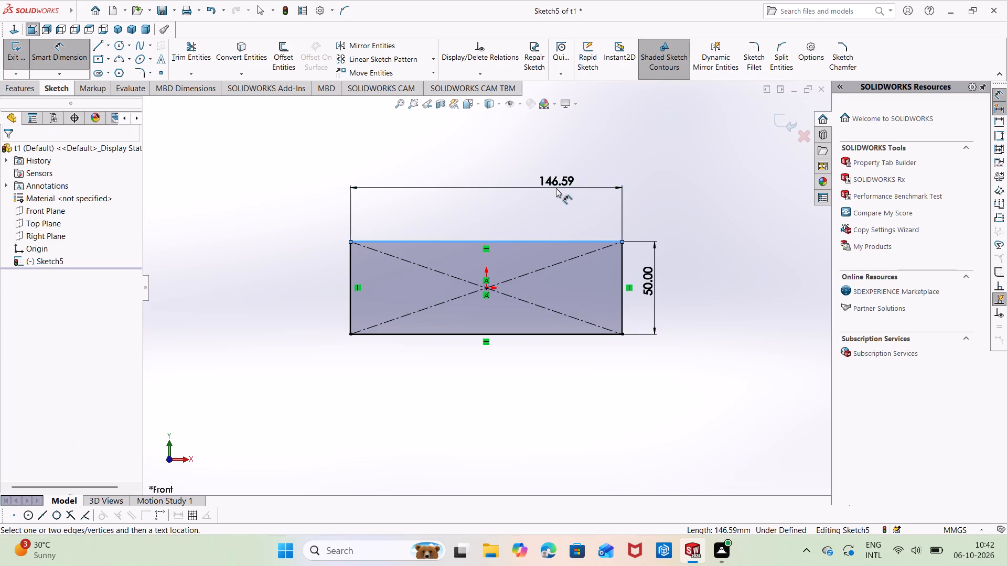
{"action": "key", "text": "BackSpace"}
{"action": "key", "text": "1"}
{"action": "key", "text": "0"}
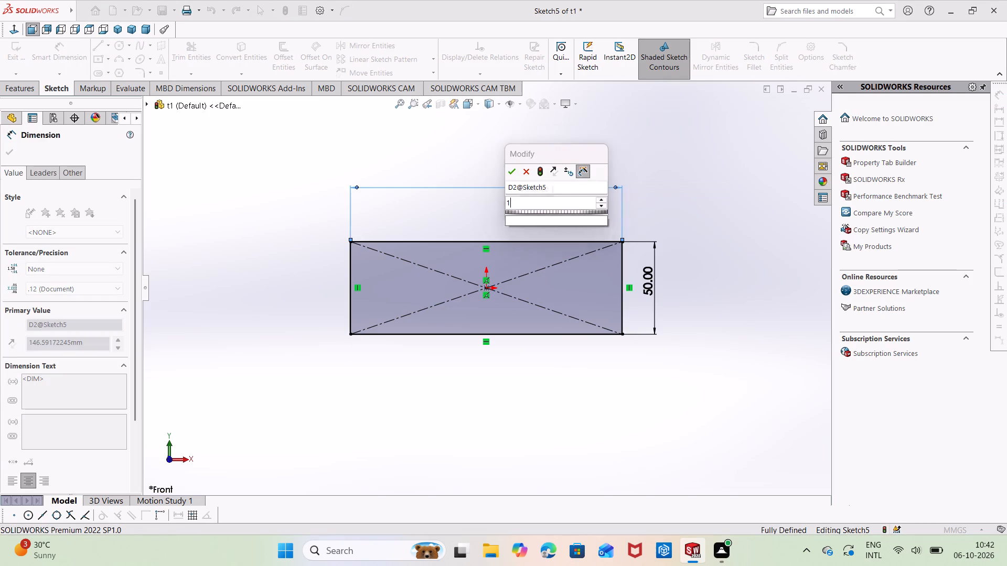
{"action": "key", "text": "0"}
{"action": "key", "text": "Return"}
{"action": "left_click", "coordinate": [652, 186]}
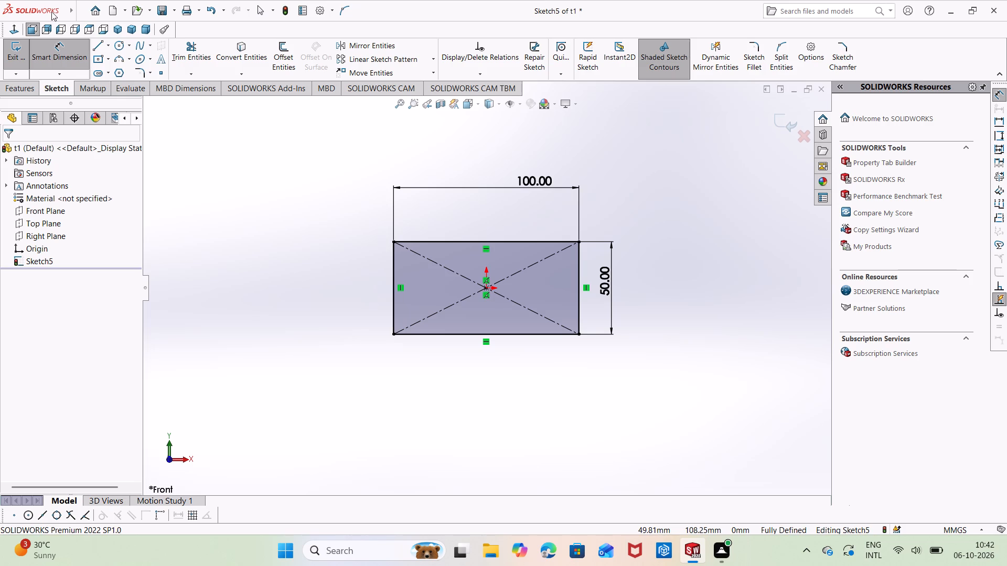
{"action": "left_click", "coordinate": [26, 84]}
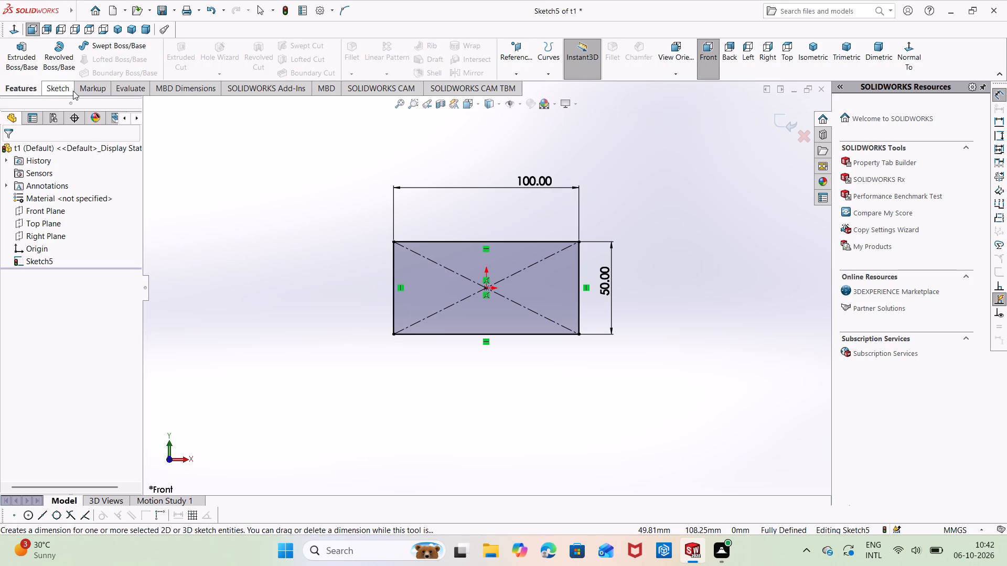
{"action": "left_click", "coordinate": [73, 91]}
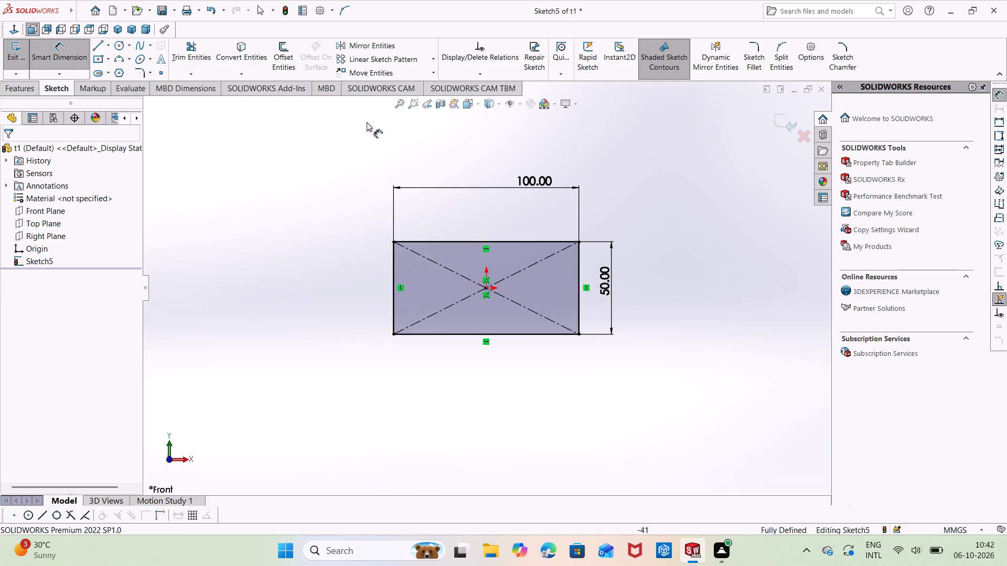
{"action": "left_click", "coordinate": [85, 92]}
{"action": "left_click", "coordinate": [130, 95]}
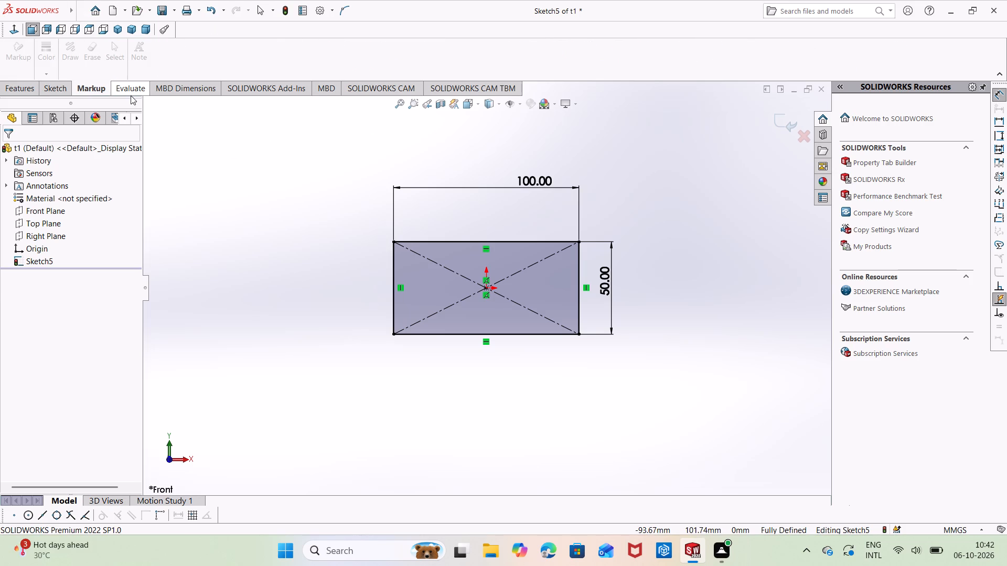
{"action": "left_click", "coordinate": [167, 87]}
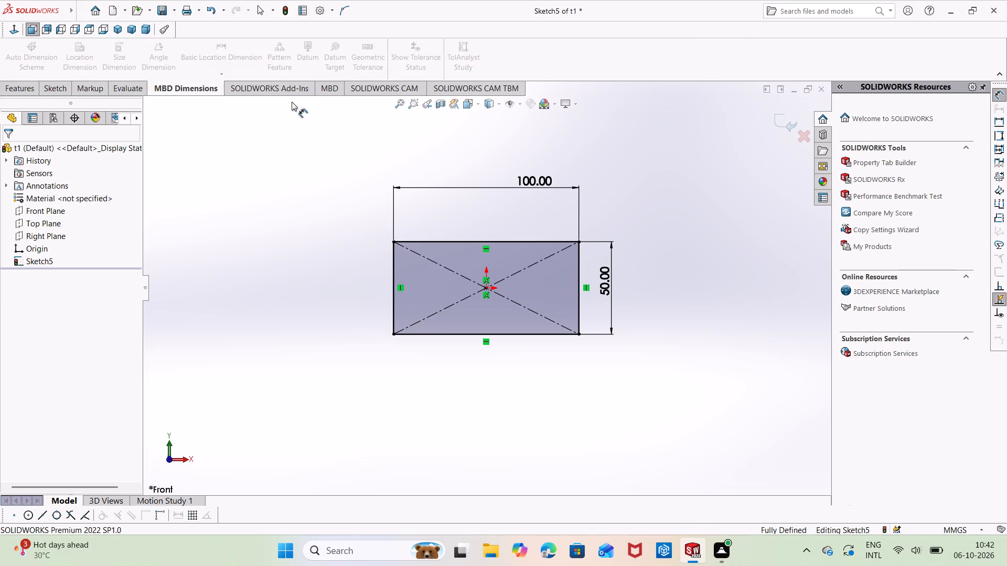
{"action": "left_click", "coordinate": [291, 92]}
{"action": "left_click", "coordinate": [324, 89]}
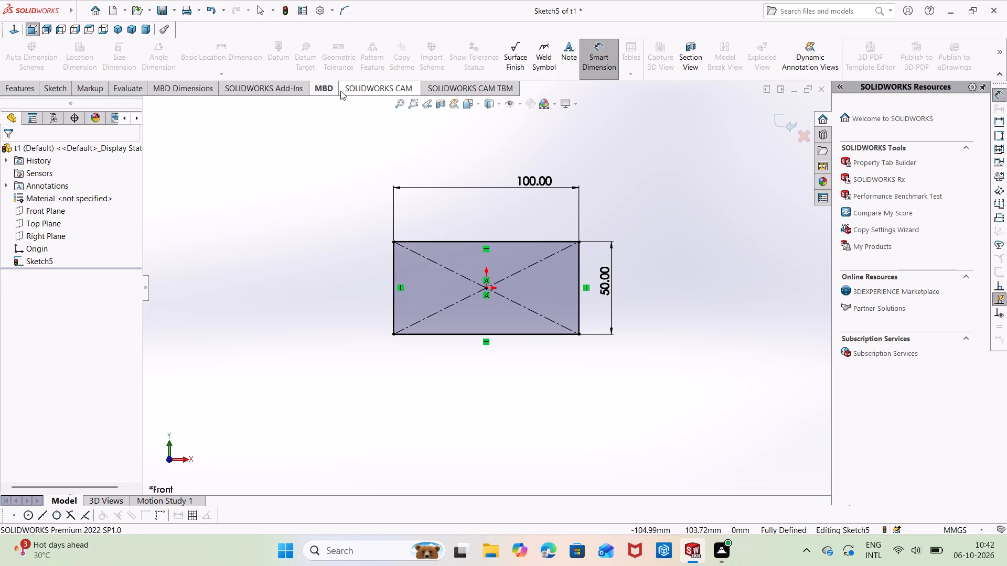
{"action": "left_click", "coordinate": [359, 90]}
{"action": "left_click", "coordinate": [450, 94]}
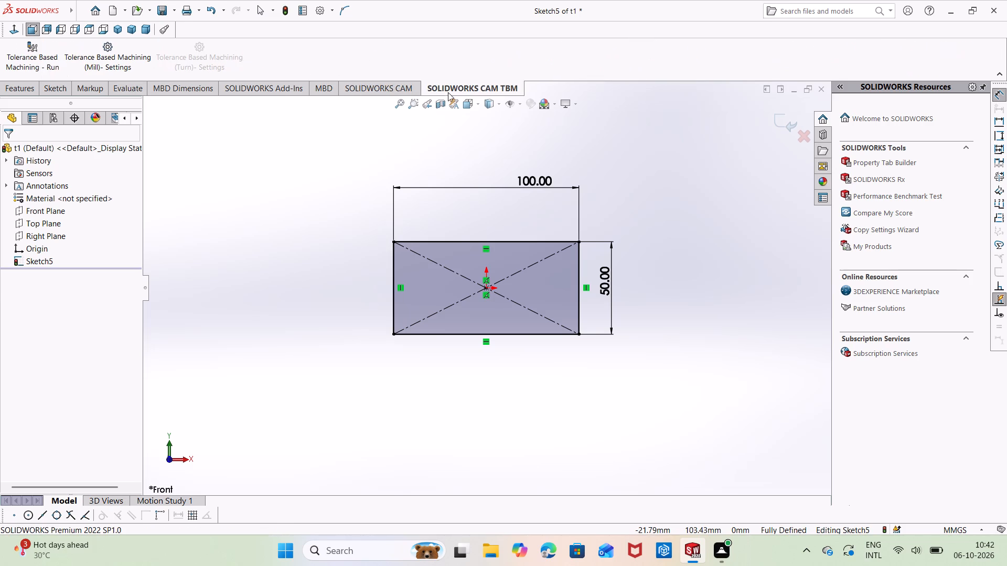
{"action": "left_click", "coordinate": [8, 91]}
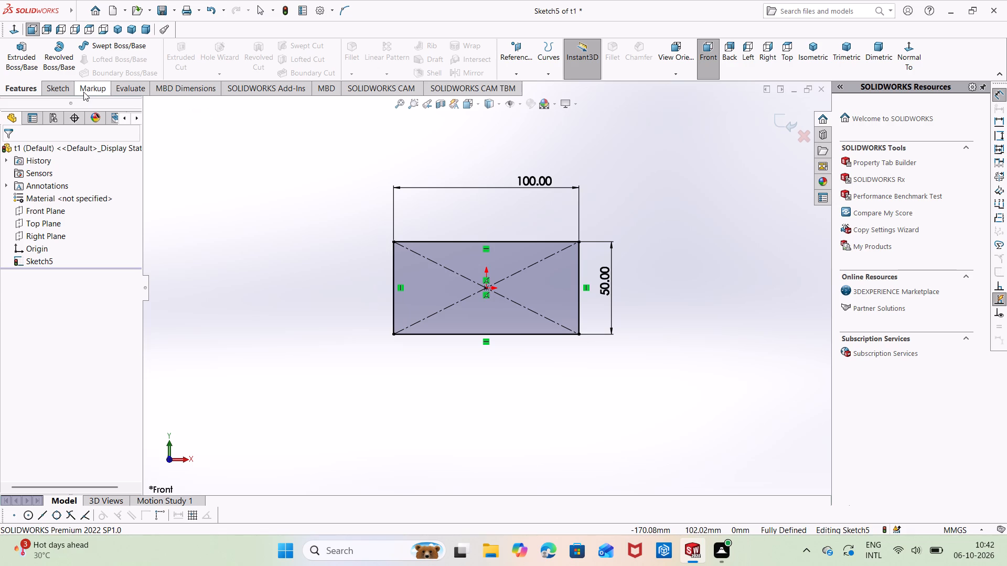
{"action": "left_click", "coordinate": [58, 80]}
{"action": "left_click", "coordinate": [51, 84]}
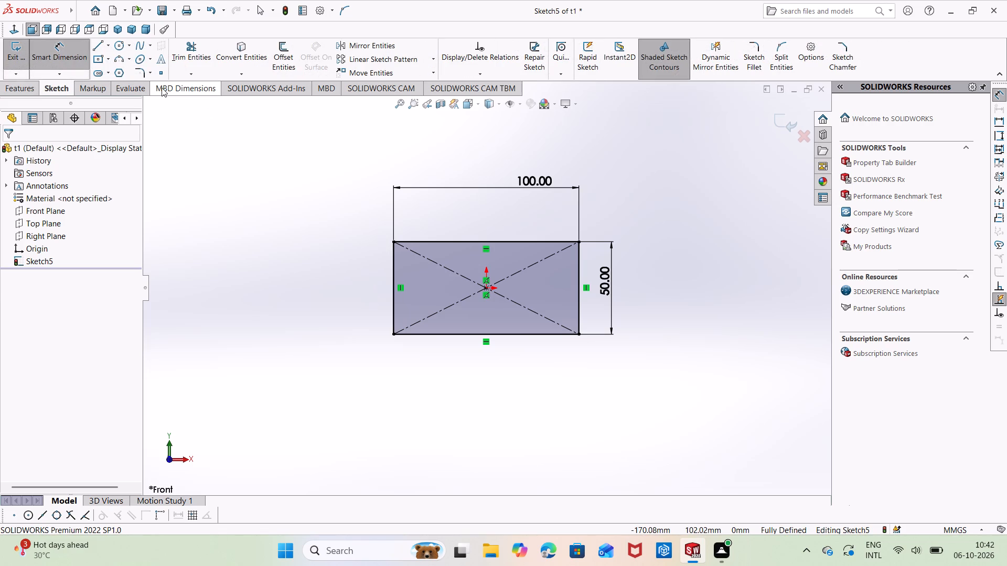
Exit the dimensioned rectangle sketch, keeping its changes.
{"action": "left_click", "coordinate": [786, 114]}
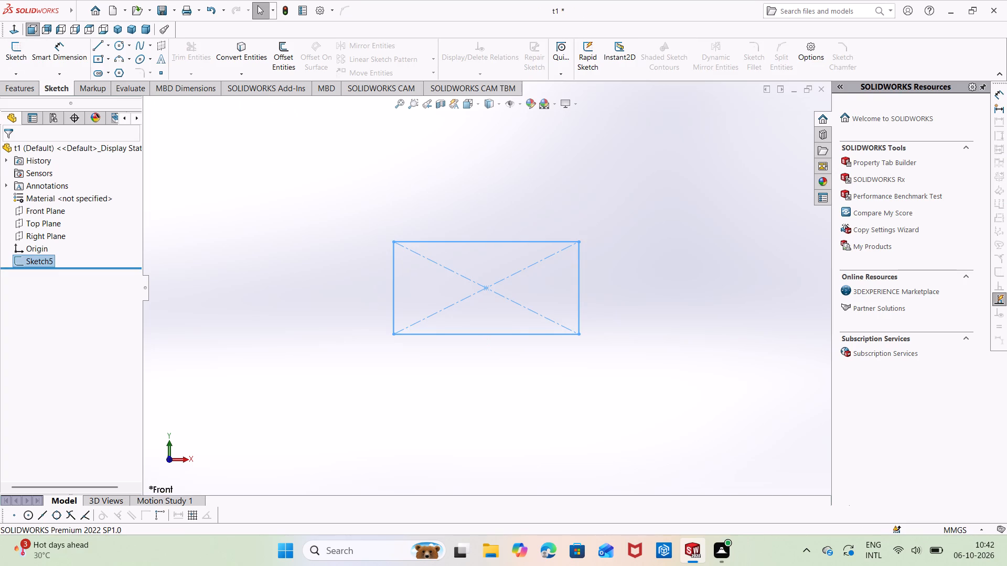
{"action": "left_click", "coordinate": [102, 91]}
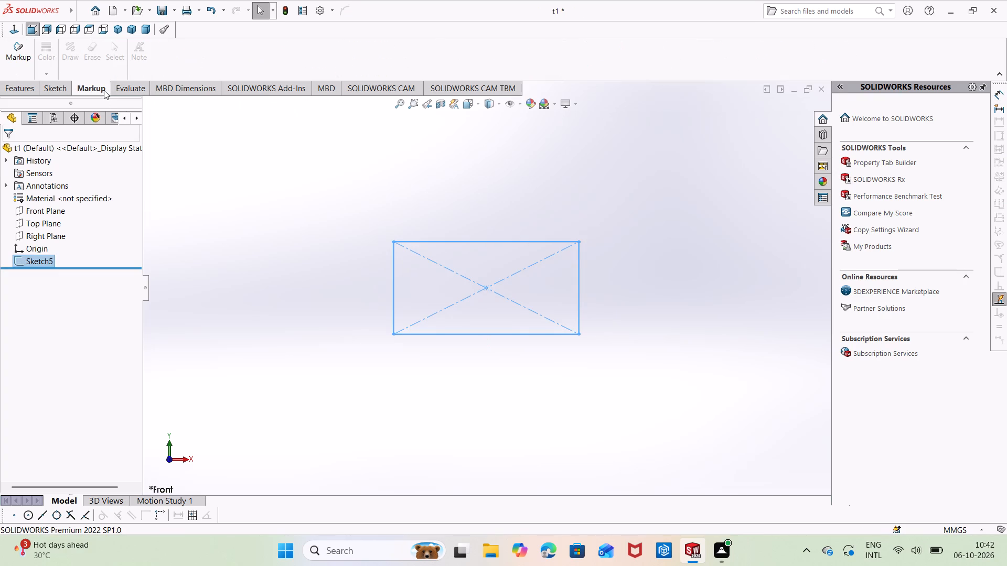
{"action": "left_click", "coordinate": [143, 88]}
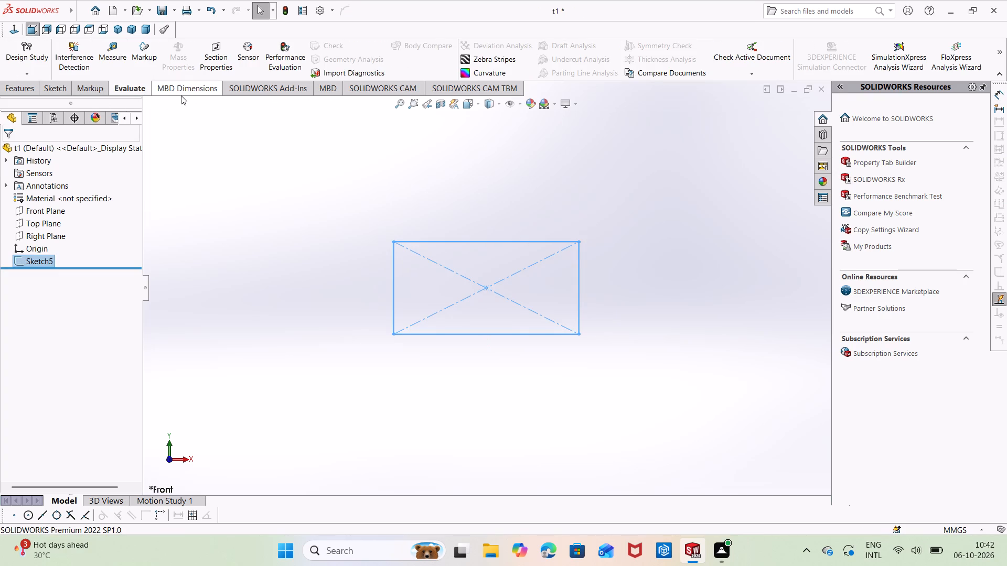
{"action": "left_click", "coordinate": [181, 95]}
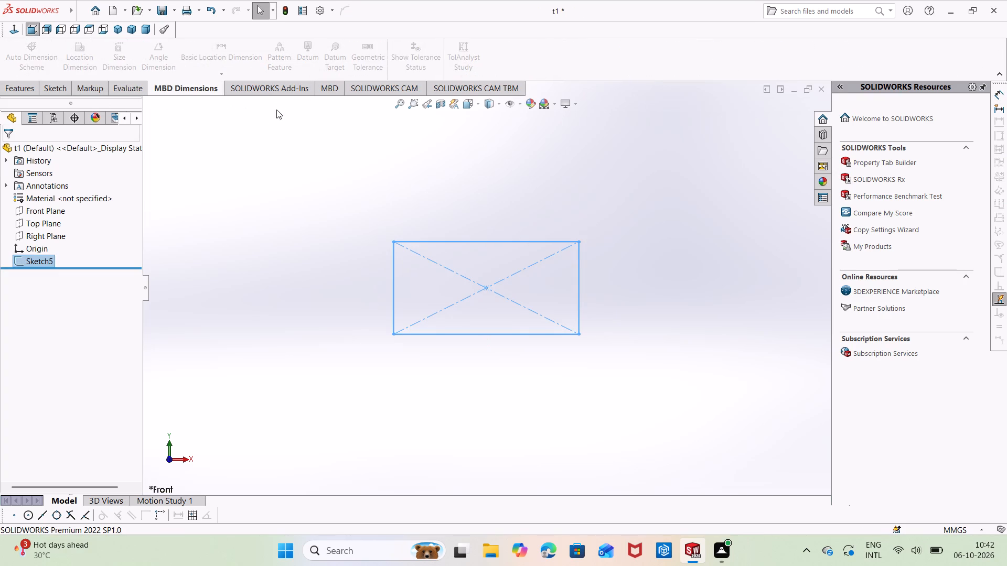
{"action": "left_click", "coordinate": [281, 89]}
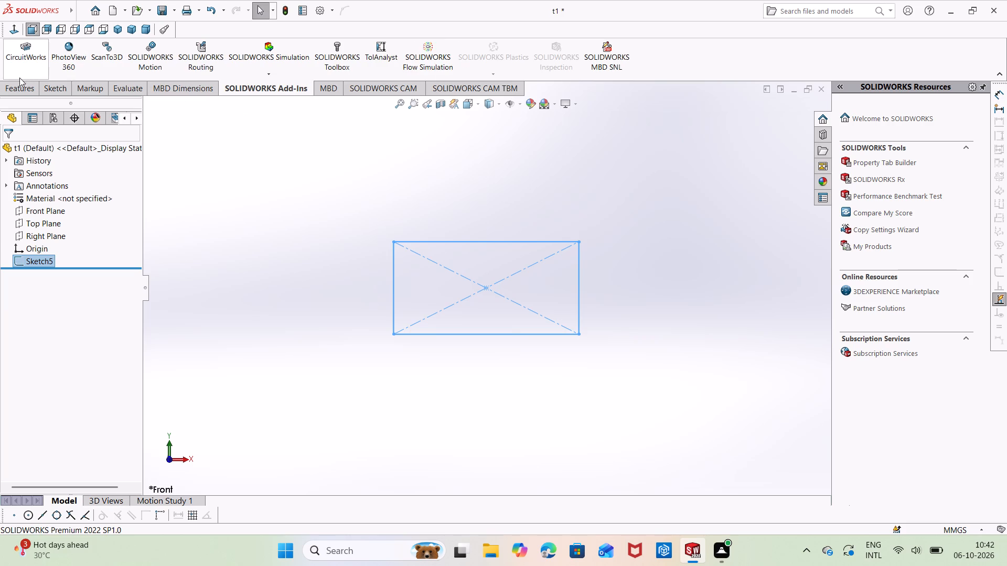
Extrude the rectangle sketch as a boss with a Mid Plane end condition and a depth of 45 mm.
{"action": "left_click", "coordinate": [21, 90]}
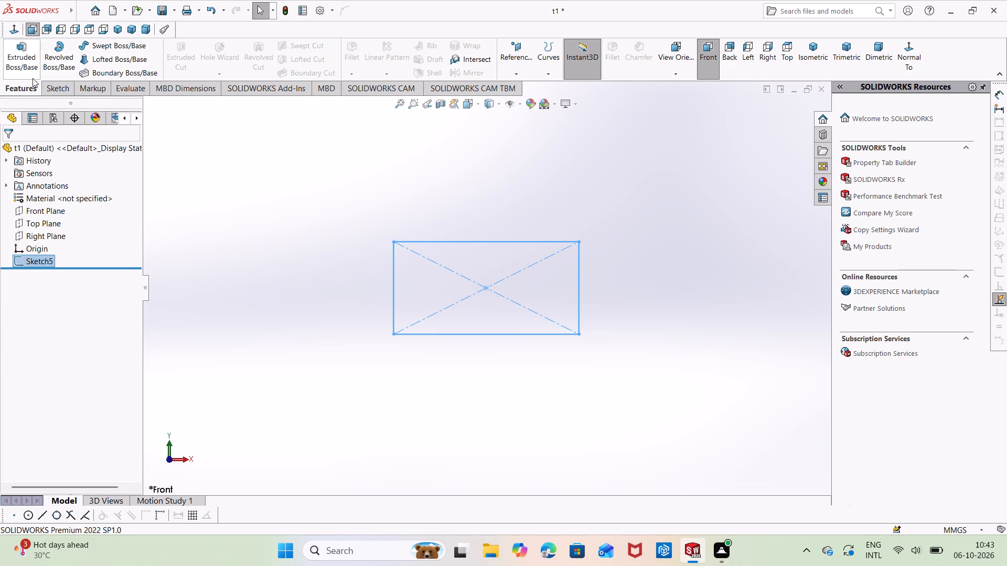
{"action": "left_click", "coordinate": [25, 50]}
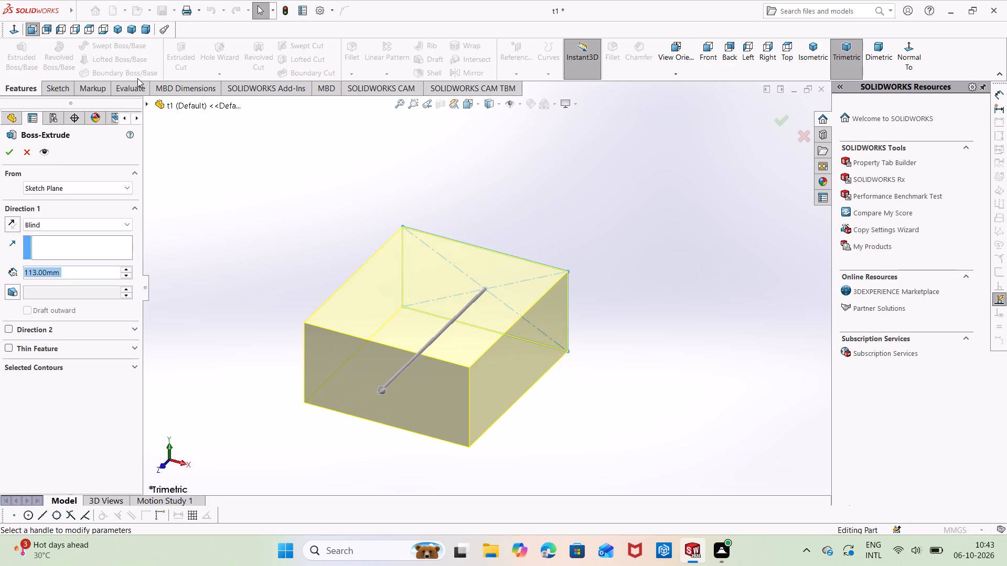
{"action": "left_click", "coordinate": [116, 220]}
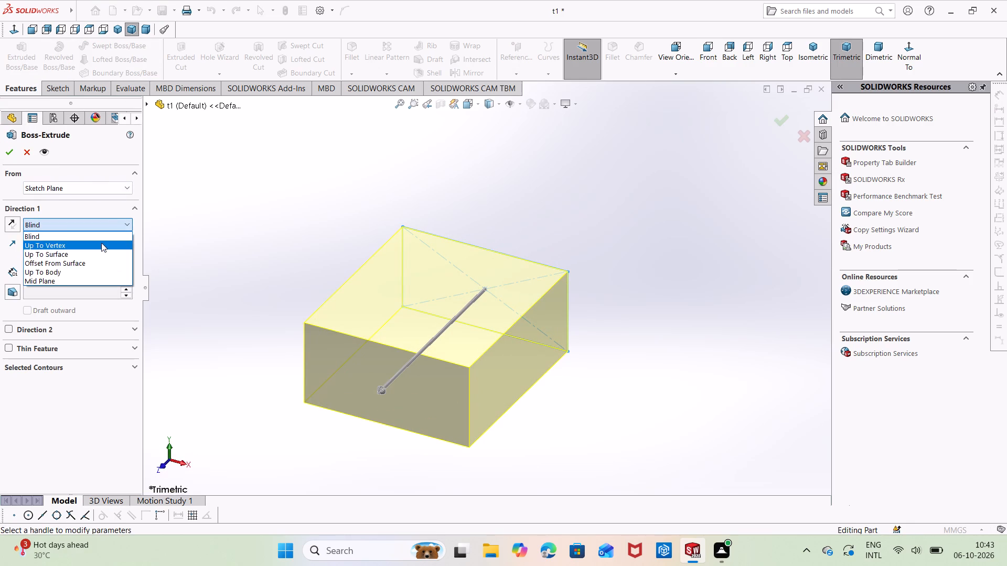
{"action": "left_click", "coordinate": [83, 281]}
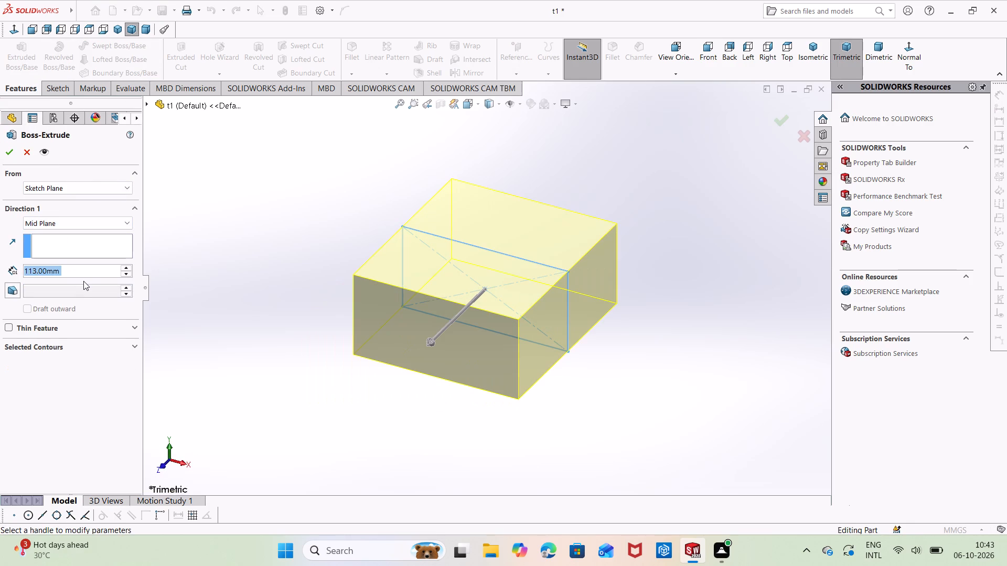
{"action": "key", "text": "BackSpace"}
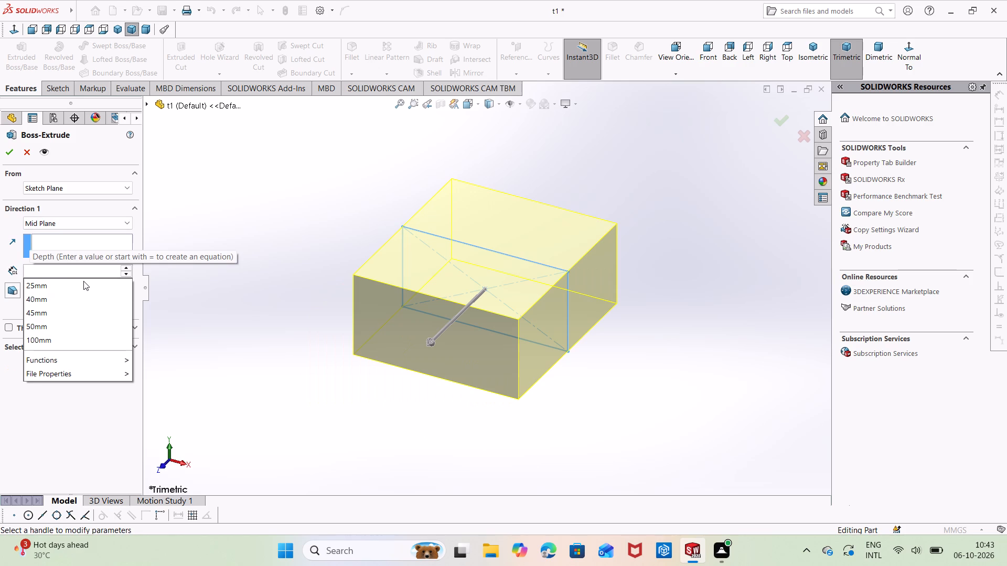
{"action": "type", "text": "45"}
{"action": "key", "text": "Return"}
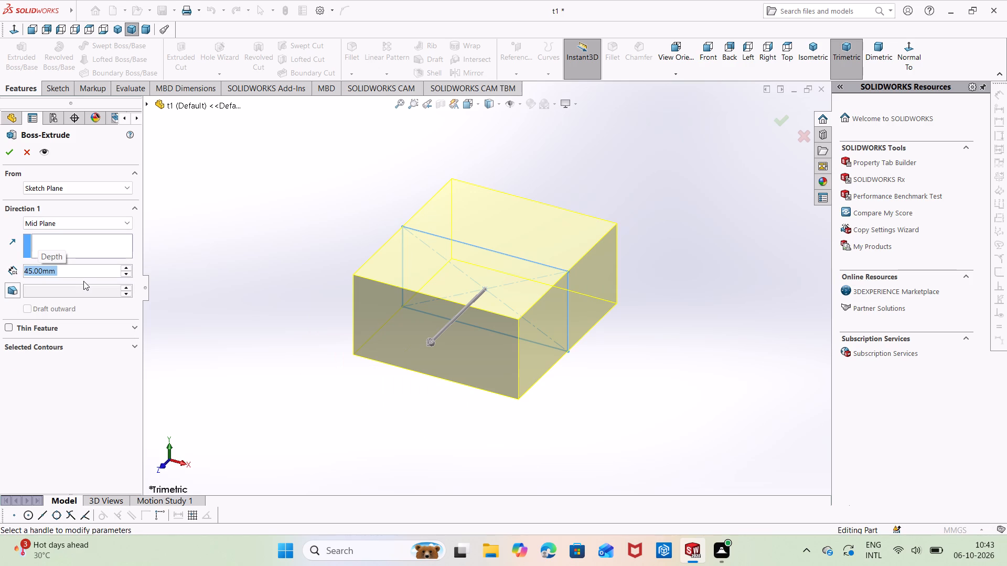
{"action": "left_click", "coordinate": [12, 148]}
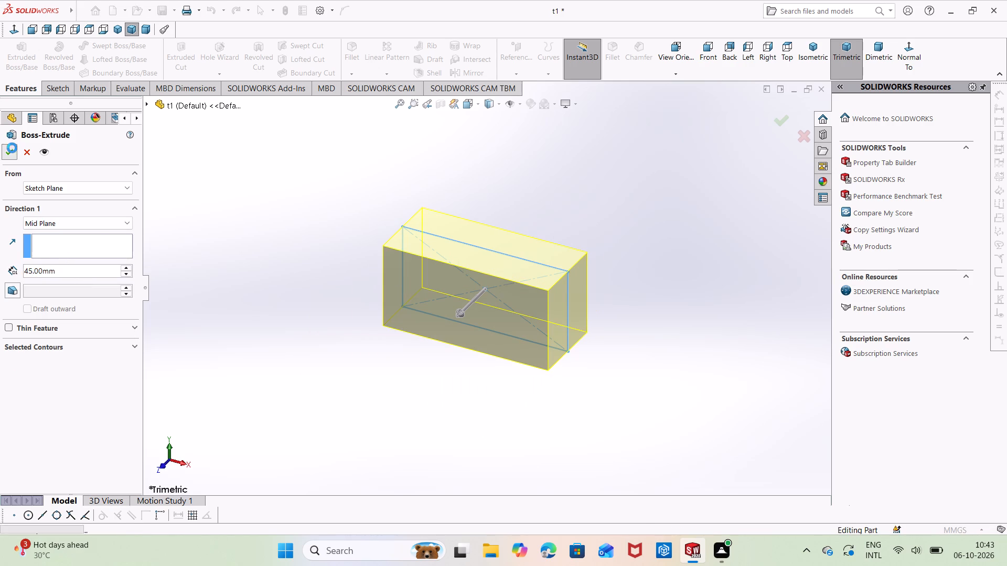
{"action": "left_click", "coordinate": [329, 263]}
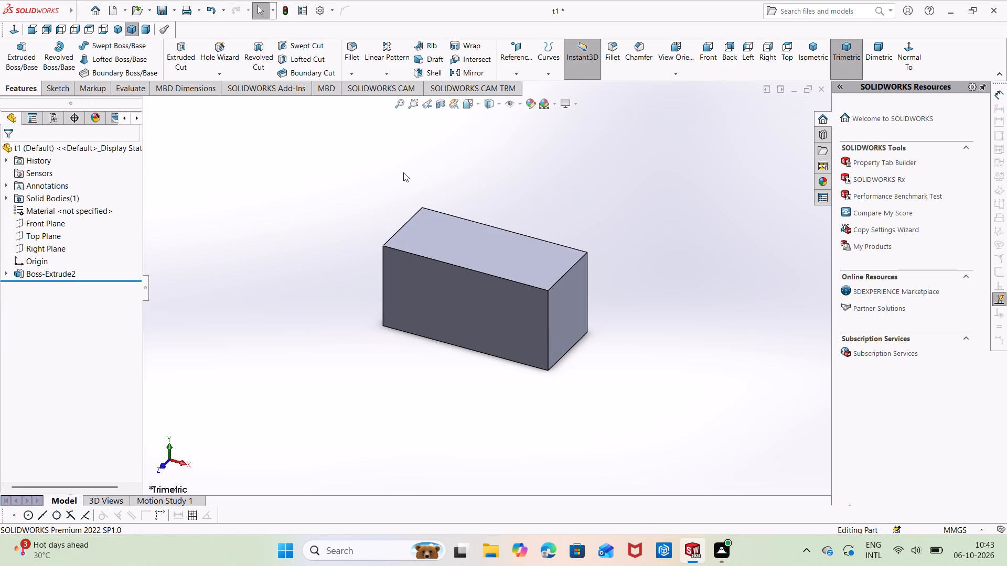
Shell the block with the preview shown, removing its top face and setting the wall thickness to 5 mm.
{"action": "left_click", "coordinate": [434, 72]}
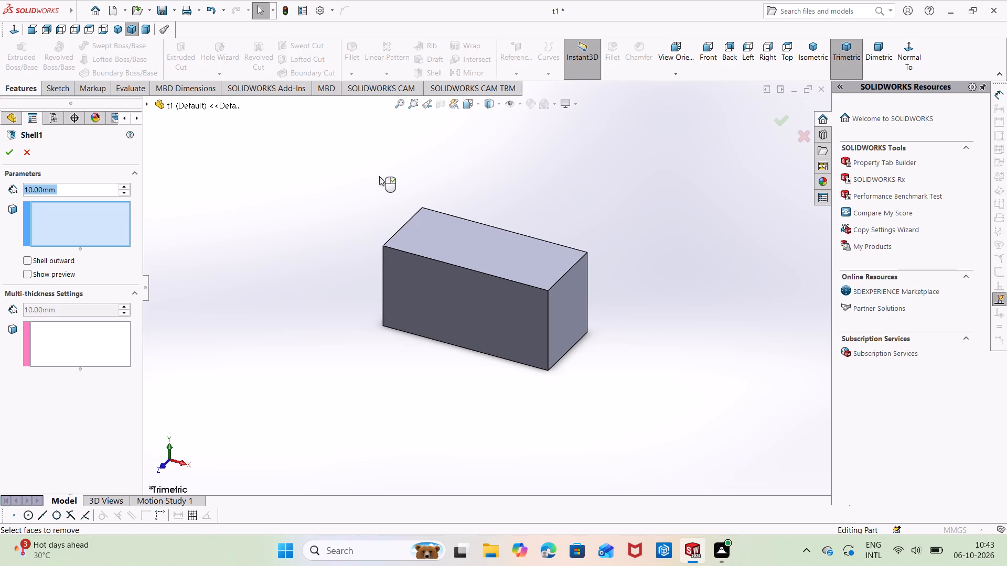
{"action": "left_click", "coordinate": [442, 249]}
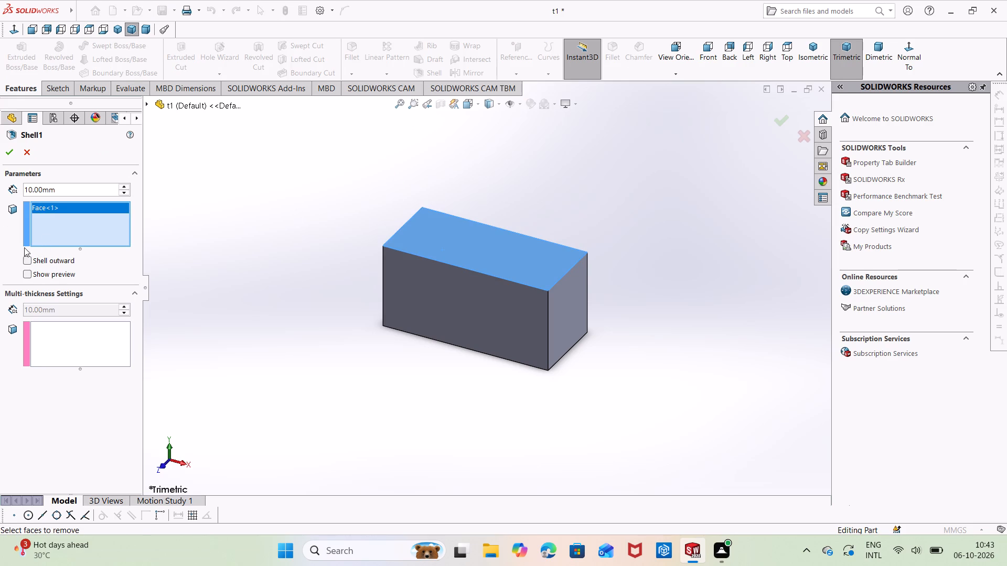
{"action": "left_click", "coordinate": [28, 273]}
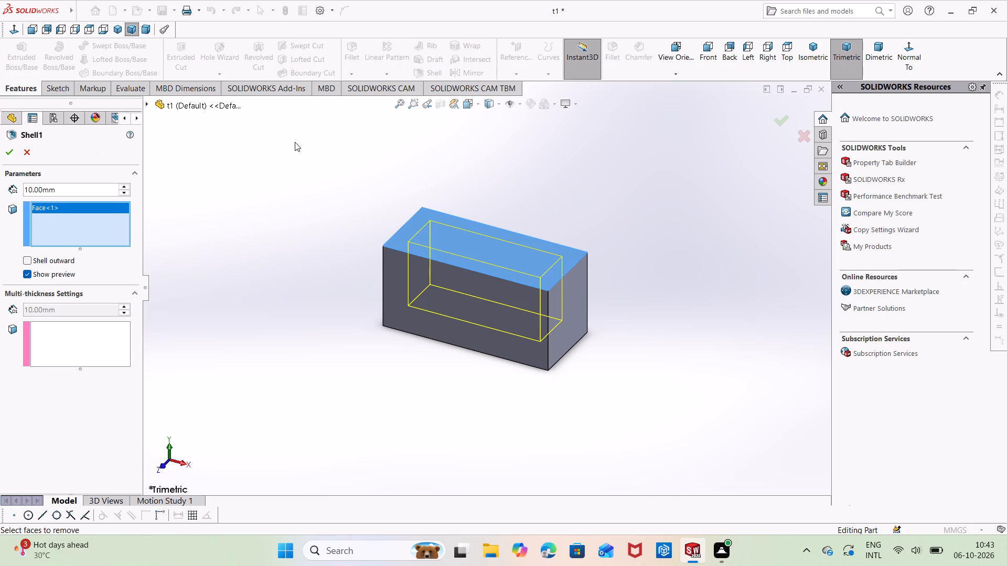
{"action": "triple_click", "coordinate": [124, 187]}
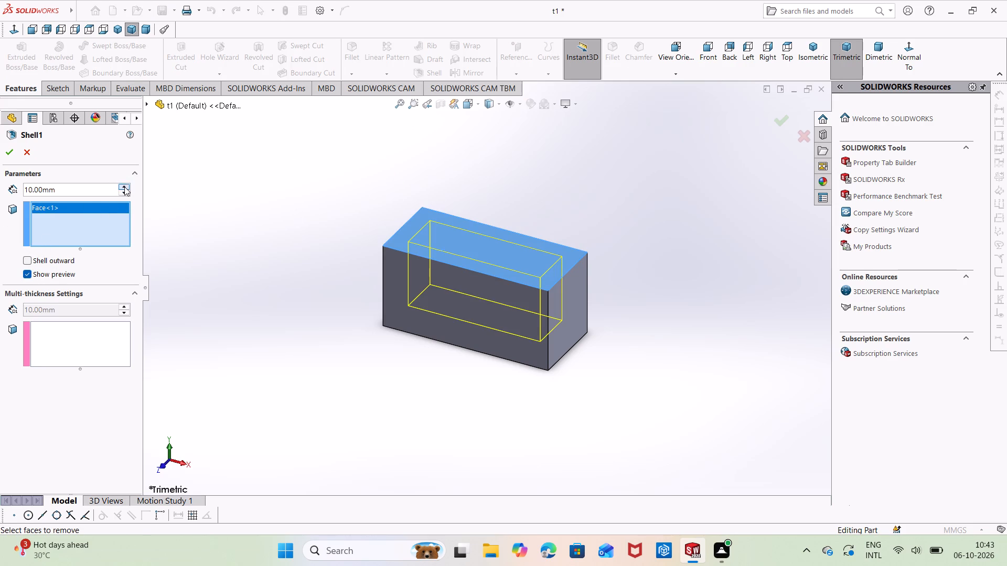
{"action": "triple_click", "coordinate": [126, 193]}
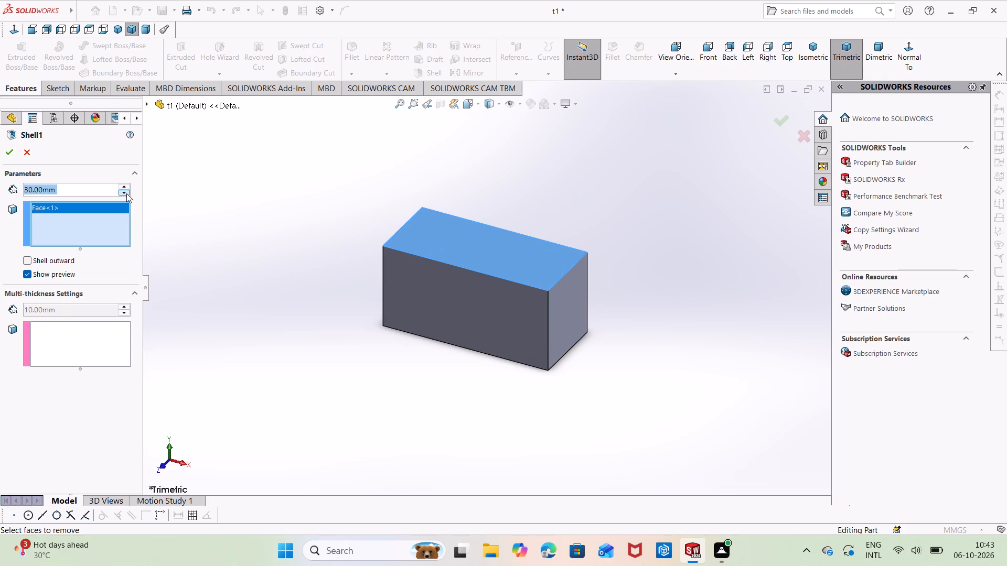
{"action": "left_click", "coordinate": [126, 193]}
{"action": "left_click", "coordinate": [126, 193]}
{"action": "left_click", "coordinate": [126, 193]}
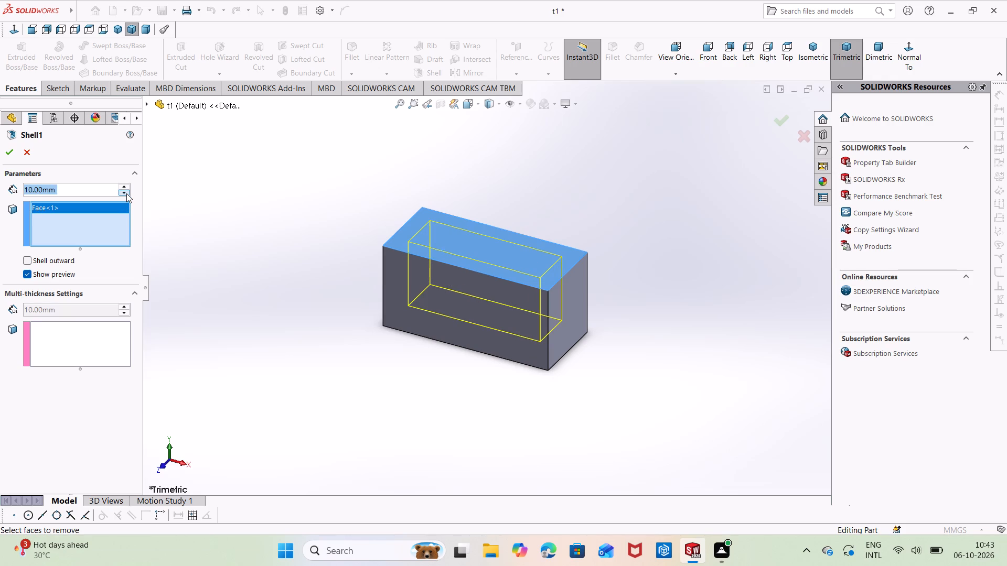
{"action": "key", "text": "BackSpace"}
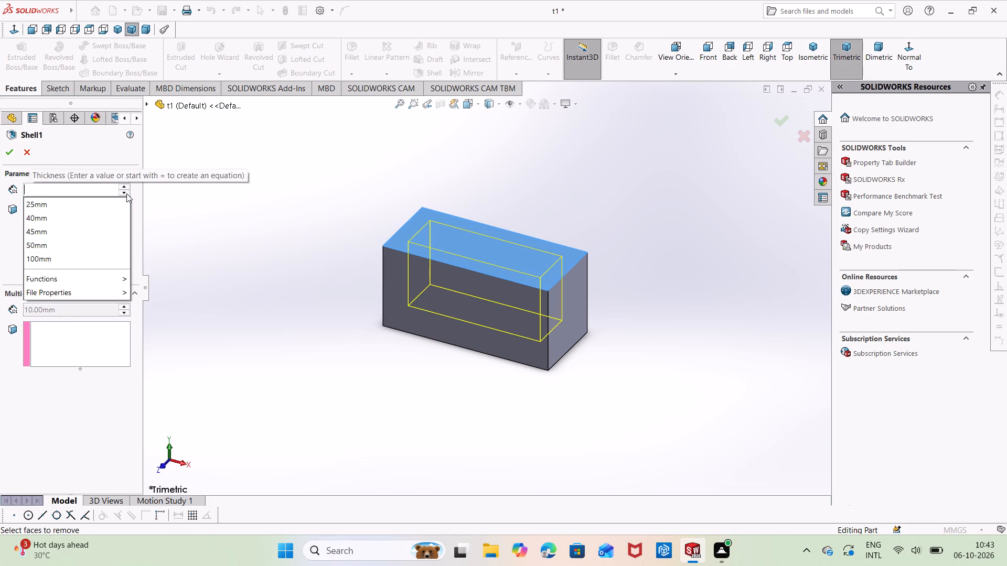
{"action": "key", "text": "5"}
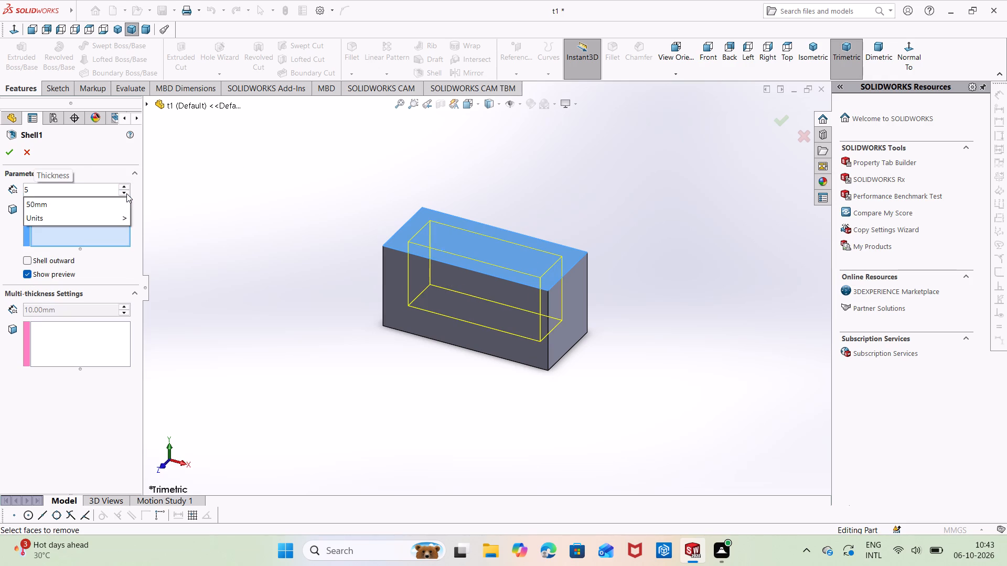
{"action": "left_click", "coordinate": [212, 186]}
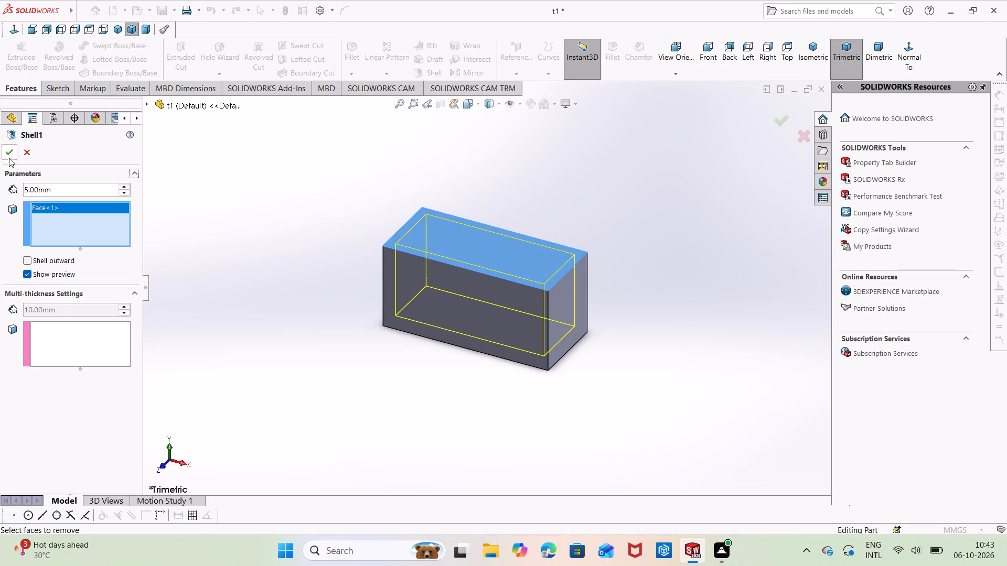
{"action": "left_click", "coordinate": [13, 158]}
{"action": "left_click", "coordinate": [248, 200]}
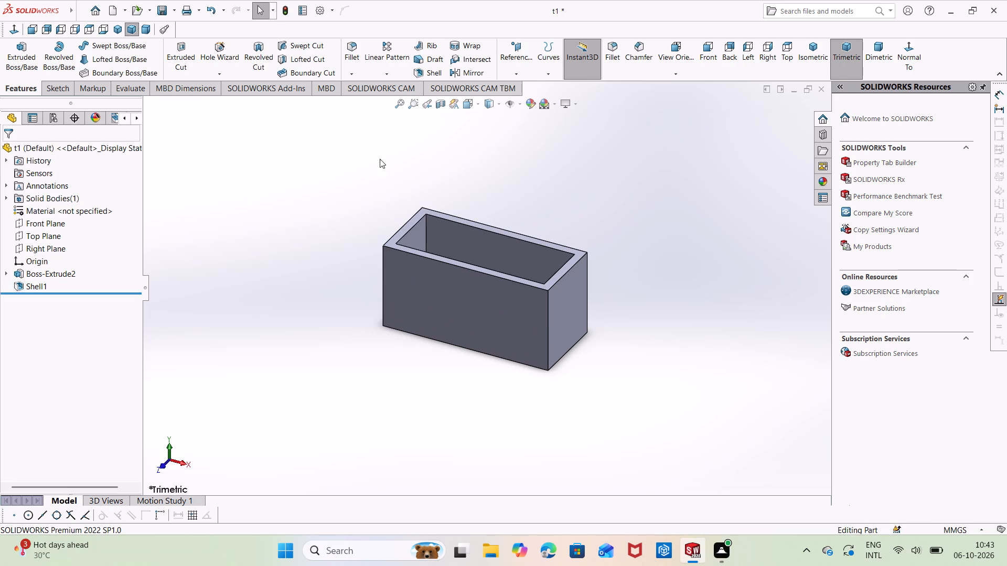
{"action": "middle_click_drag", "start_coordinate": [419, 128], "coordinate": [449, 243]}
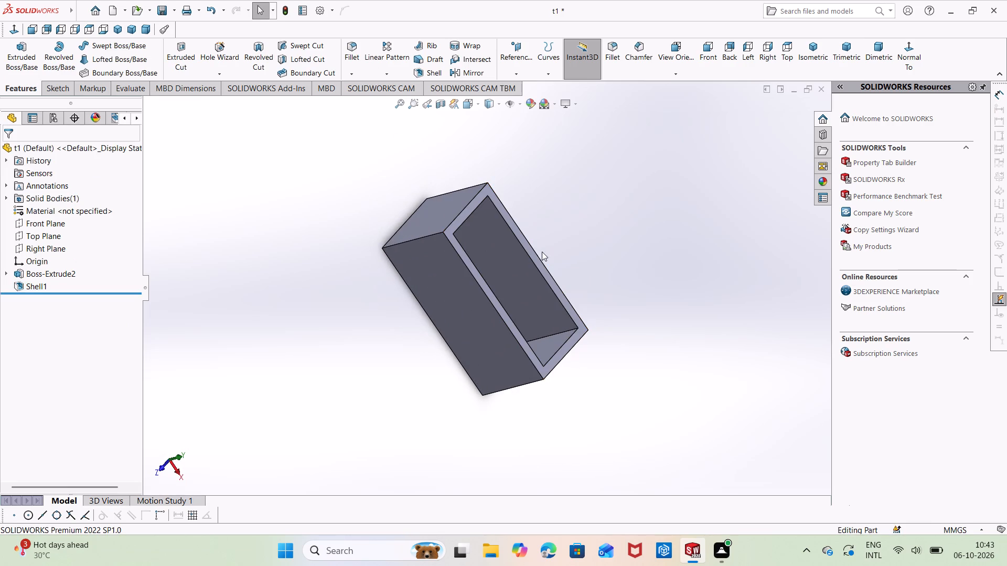
Undo the shell on the block.
{"action": "scroll", "coordinate": [566, 246], "scroll_direction": "up", "scroll_amount": 1}
{"action": "middle_click_drag", "start_coordinate": [553, 240], "coordinate": [509, 142]}
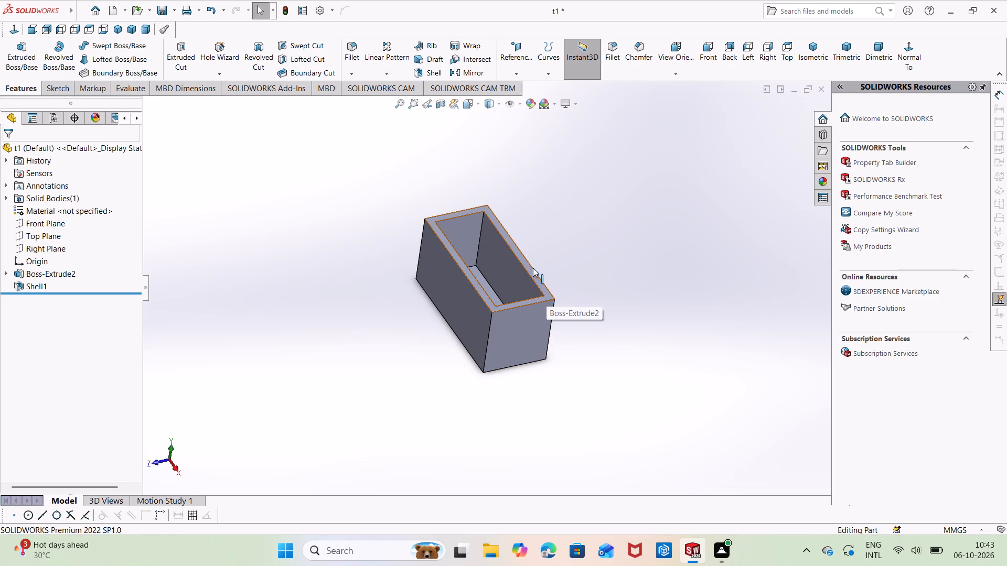
{"action": "key", "text": "ctrl+z"}
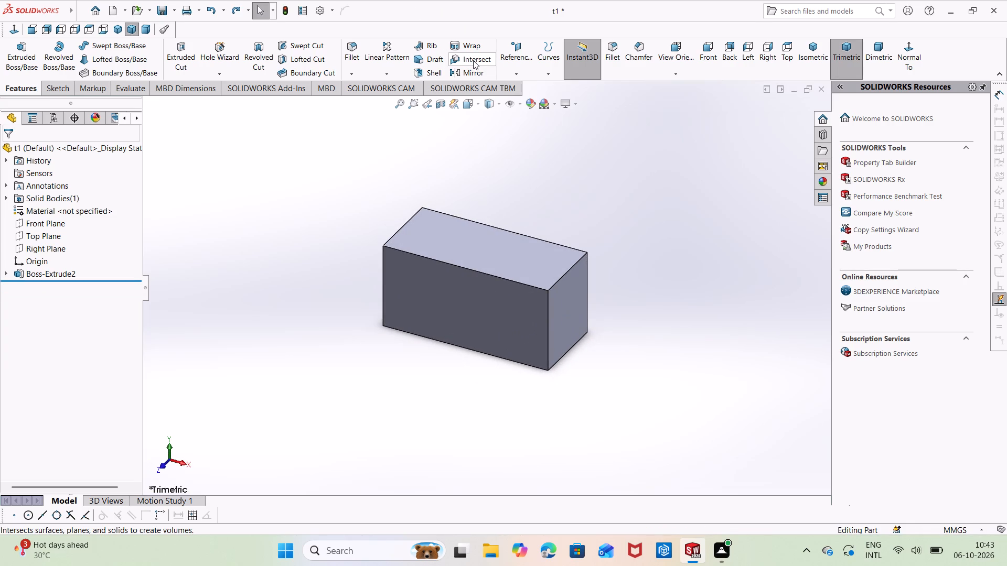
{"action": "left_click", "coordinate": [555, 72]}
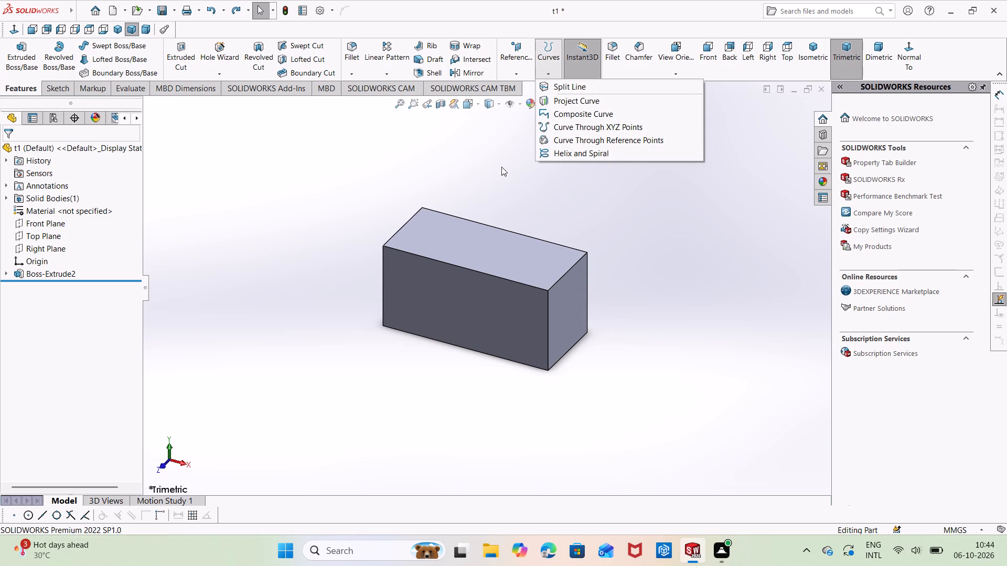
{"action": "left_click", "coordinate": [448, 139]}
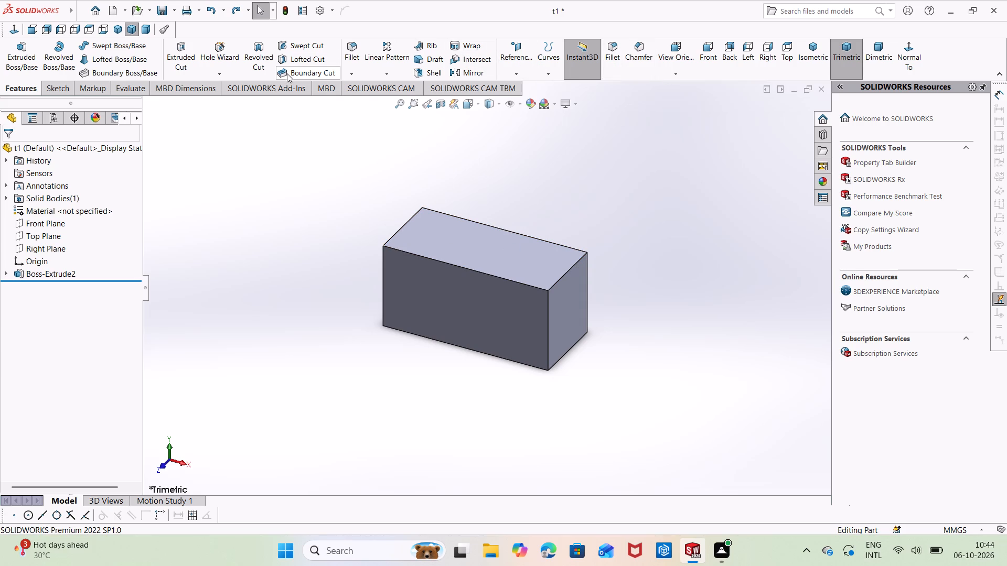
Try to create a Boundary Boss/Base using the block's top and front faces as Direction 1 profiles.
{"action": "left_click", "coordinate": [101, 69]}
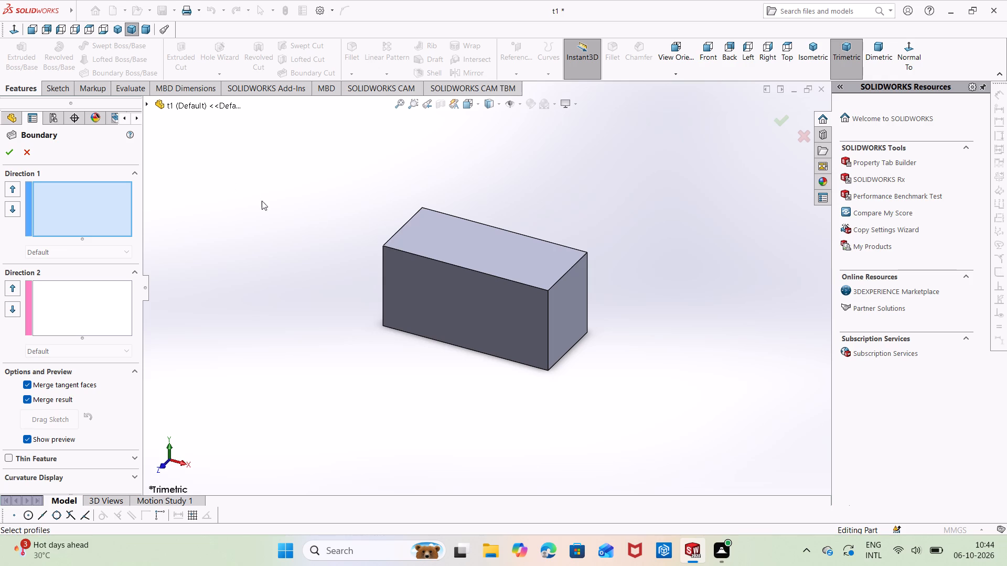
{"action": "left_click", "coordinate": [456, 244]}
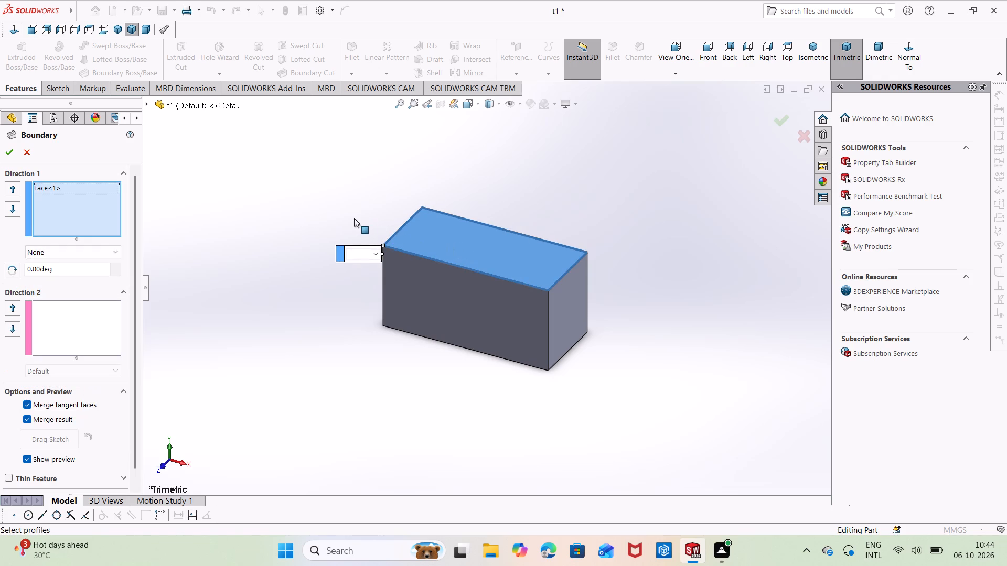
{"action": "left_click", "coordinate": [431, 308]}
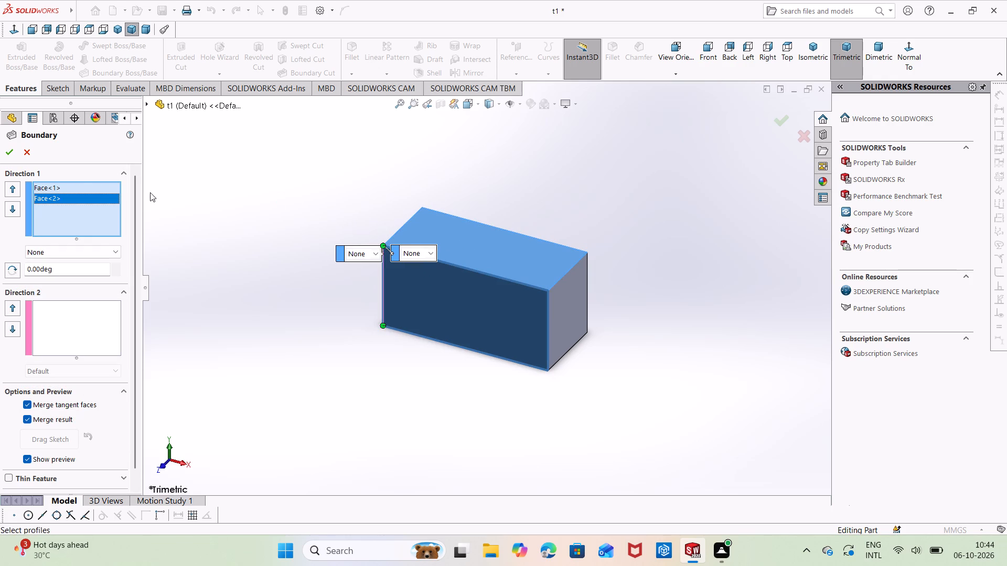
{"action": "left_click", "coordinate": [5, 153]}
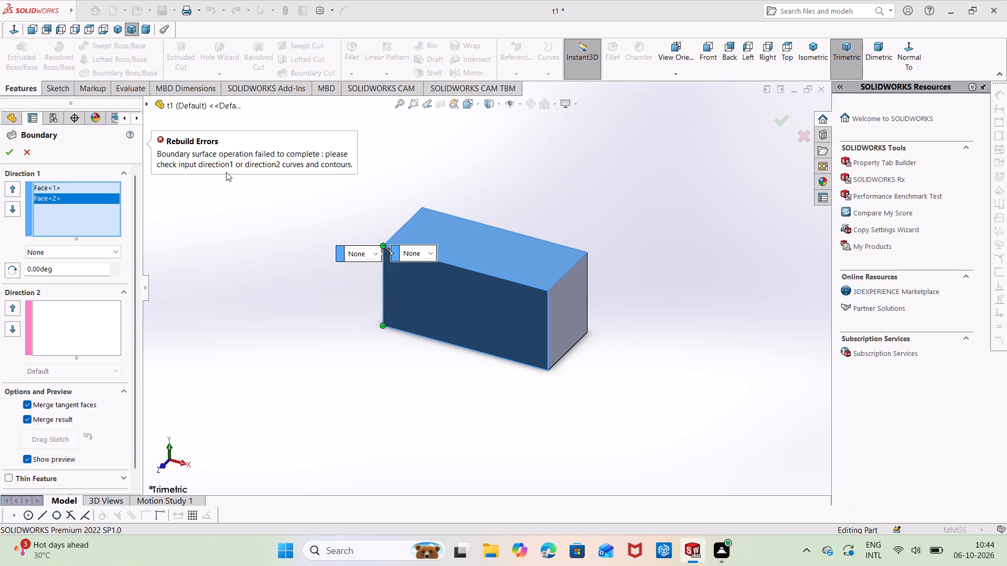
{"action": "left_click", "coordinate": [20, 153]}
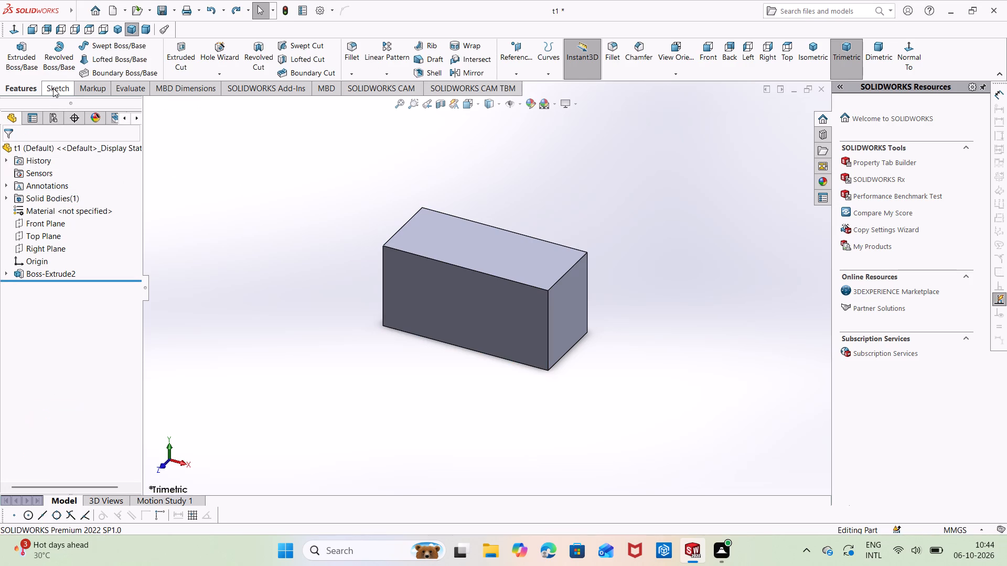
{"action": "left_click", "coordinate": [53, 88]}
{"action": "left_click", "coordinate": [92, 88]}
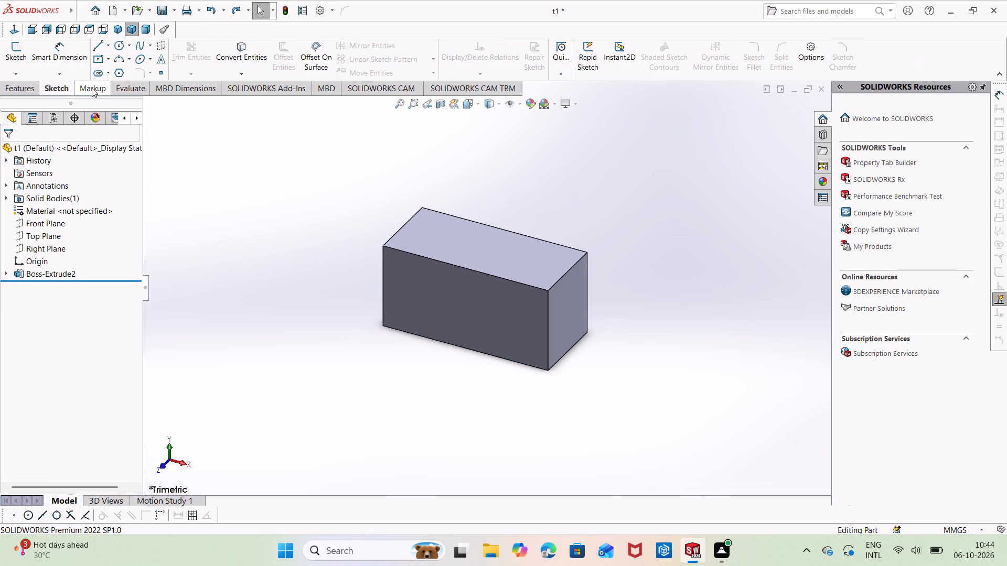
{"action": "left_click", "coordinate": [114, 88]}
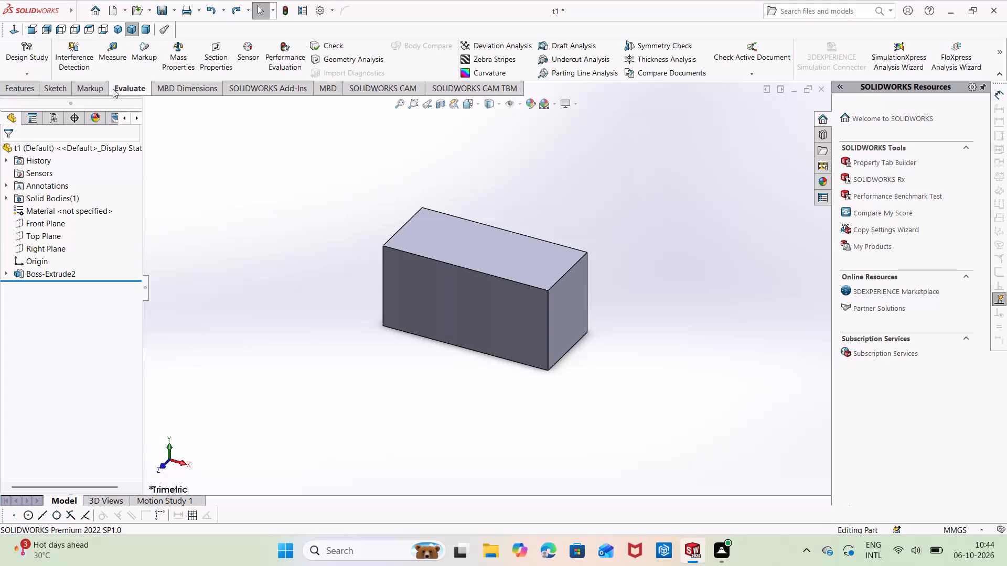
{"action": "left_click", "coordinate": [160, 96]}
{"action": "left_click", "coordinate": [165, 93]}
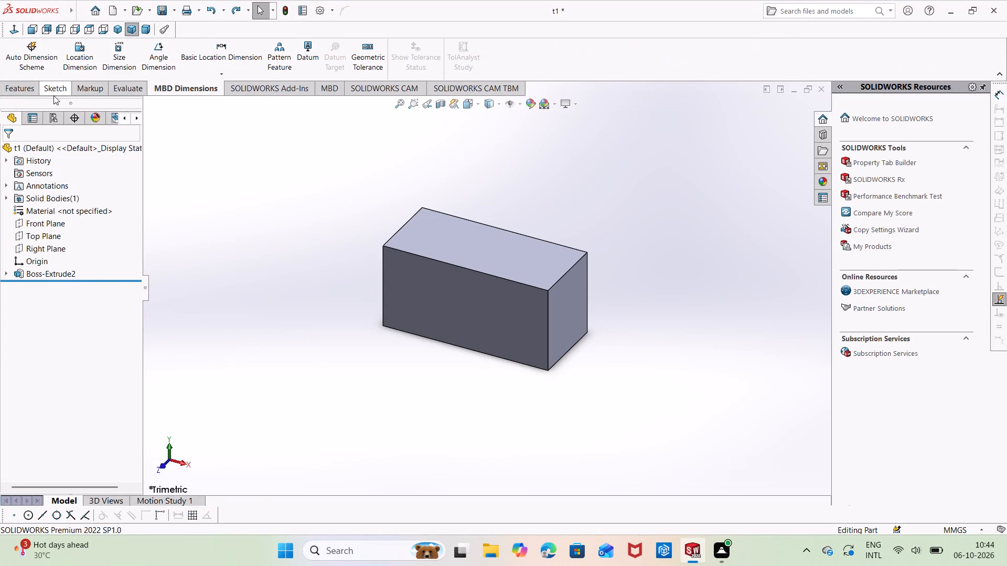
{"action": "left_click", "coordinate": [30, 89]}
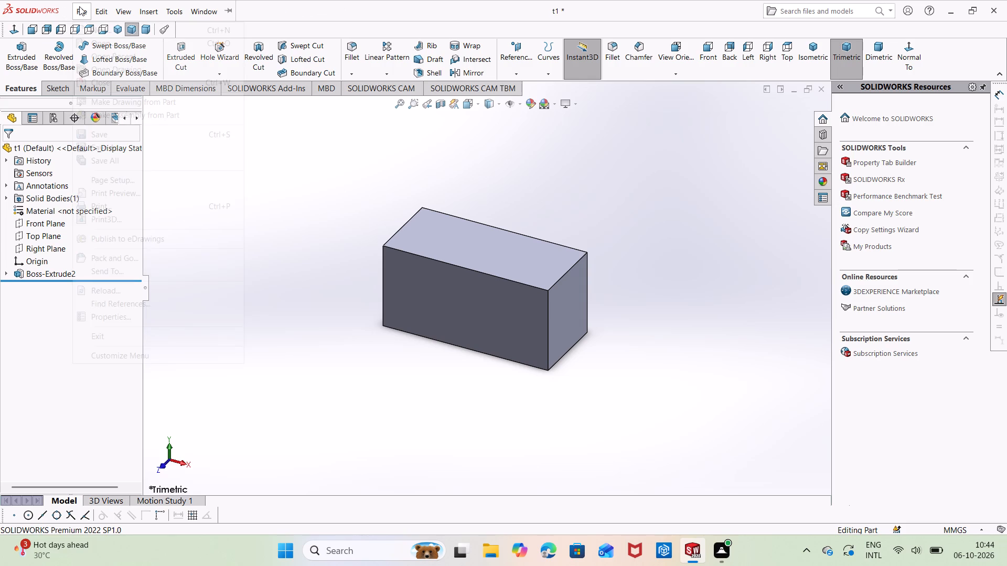
Create a new drawing document, dismissing the sheet format and size selection and leaving the Model View command without inserting a view.
{"action": "left_click", "coordinate": [103, 31]}
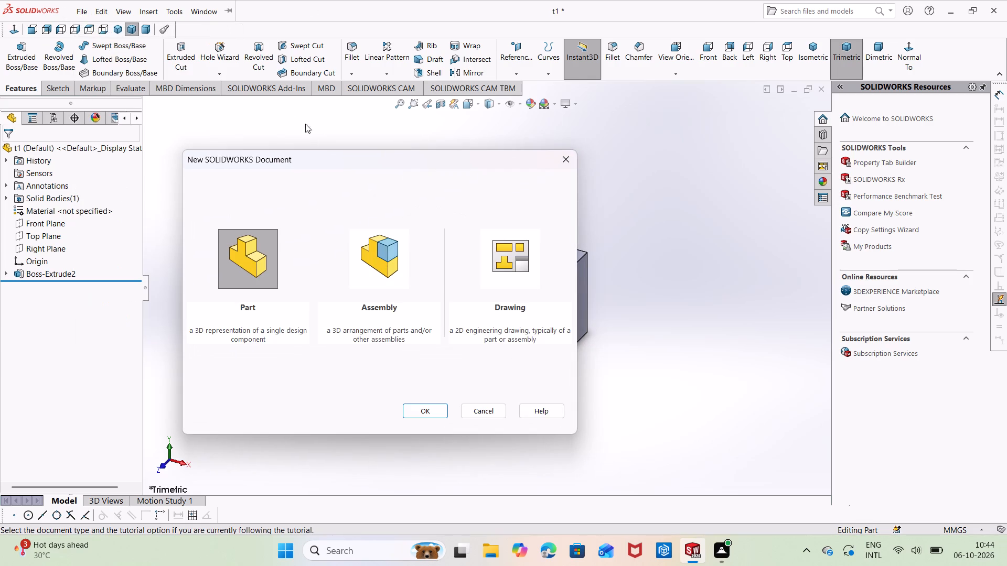
{"action": "left_click", "coordinate": [492, 278]}
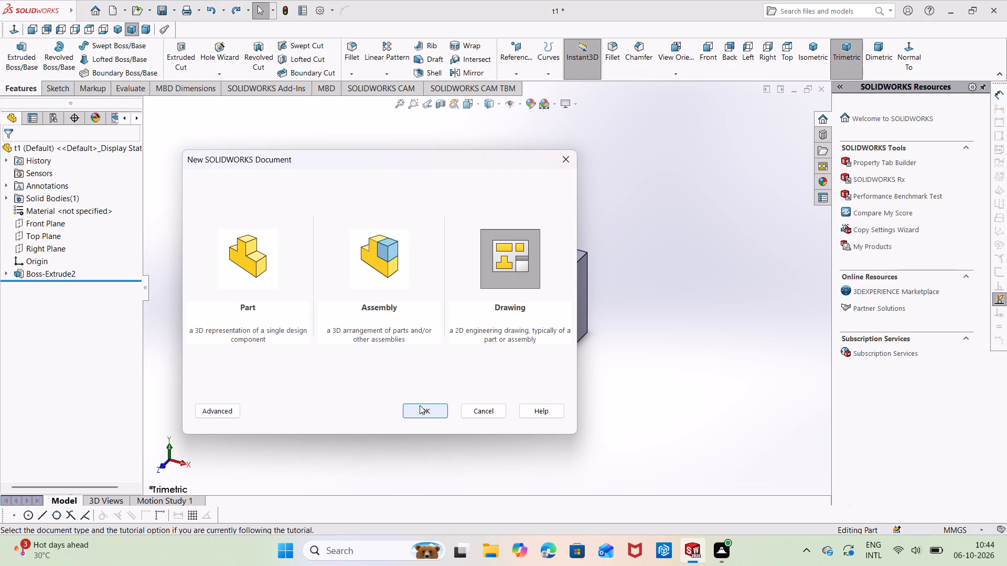
{"action": "left_click", "coordinate": [420, 405]}
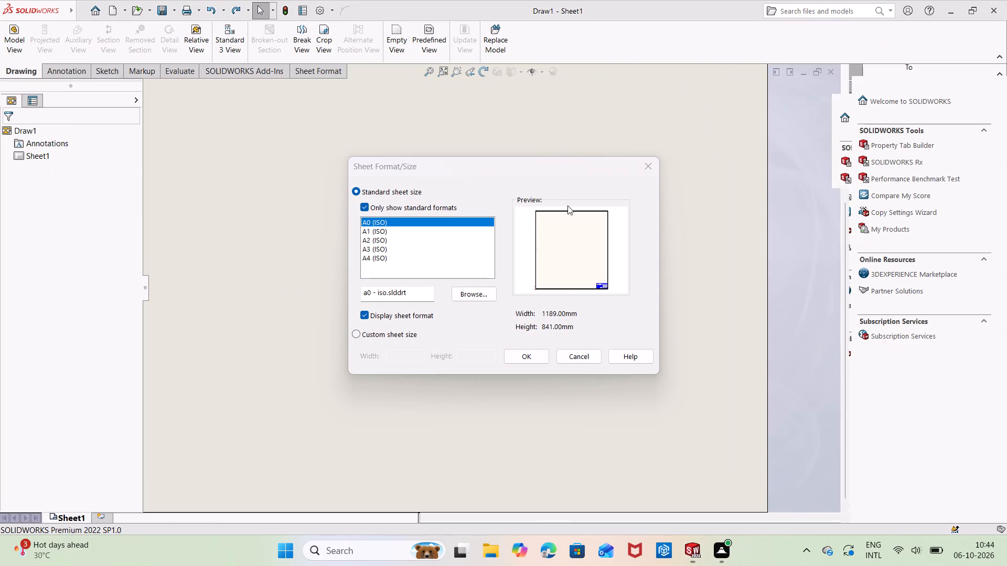
{"action": "left_click", "coordinate": [637, 164]}
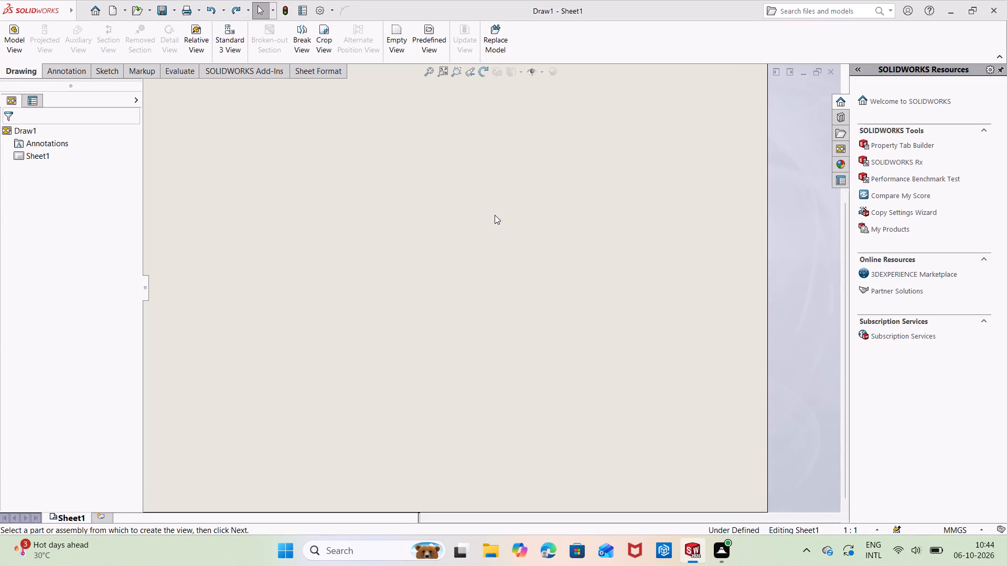
{"action": "scroll", "coordinate": [488, 219], "scroll_direction": "up", "scroll_amount": 2}
{"action": "scroll", "coordinate": [488, 219], "scroll_direction": "down", "scroll_amount": 3}
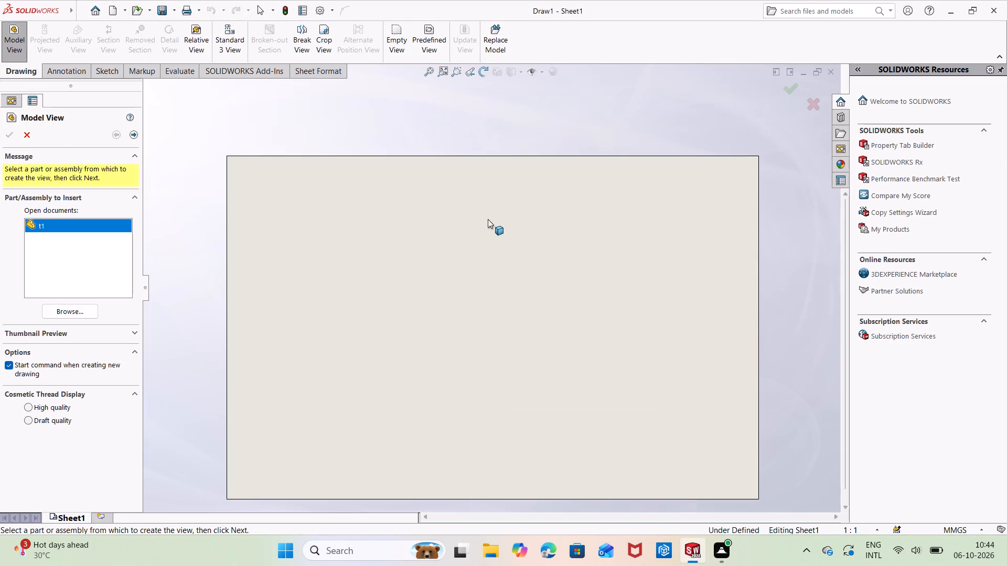
{"action": "left_click", "coordinate": [30, 133]}
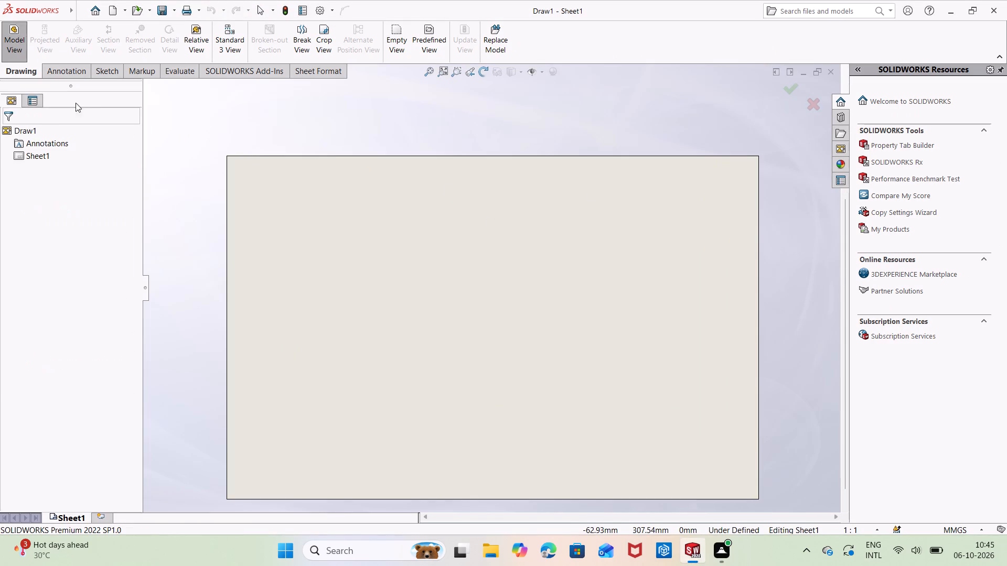
{"action": "scroll", "coordinate": [334, 118], "scroll_direction": "up", "scroll_amount": 2}
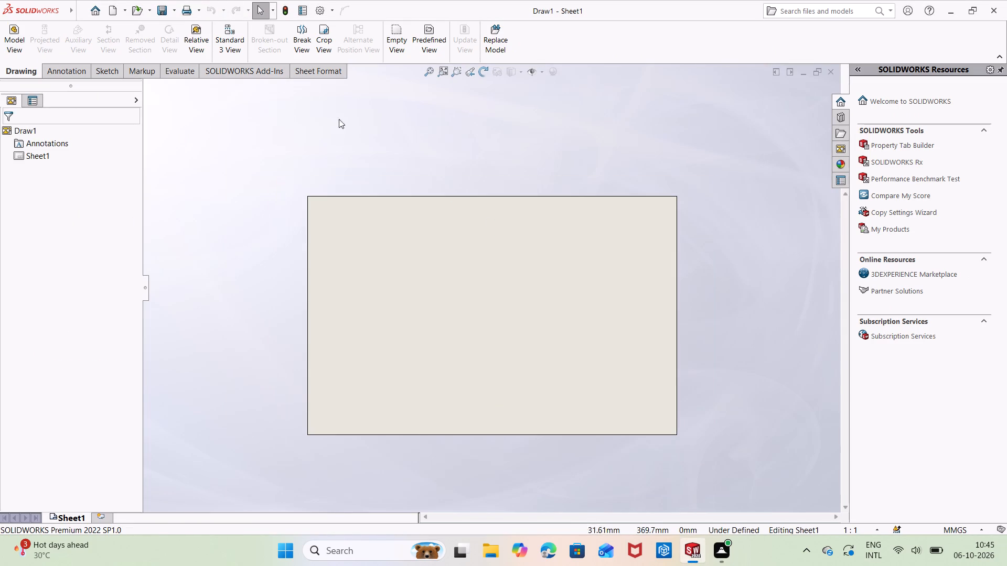